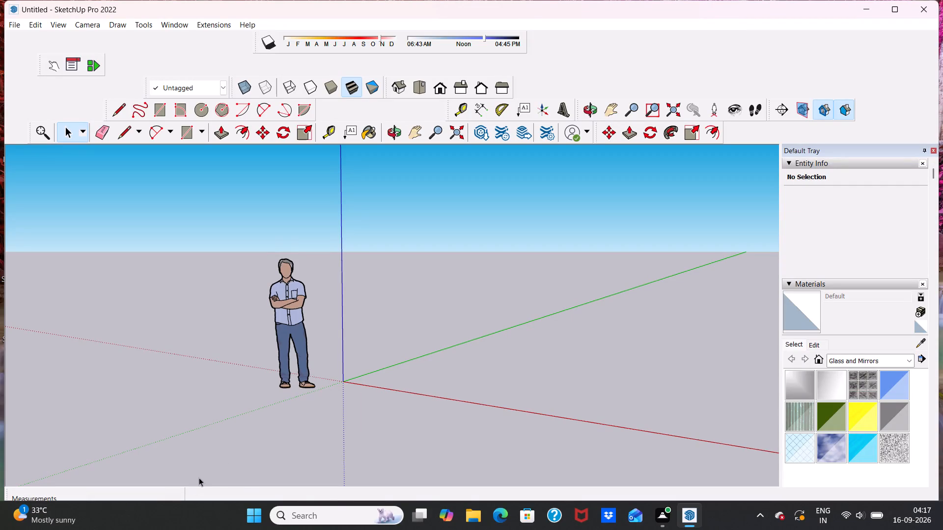
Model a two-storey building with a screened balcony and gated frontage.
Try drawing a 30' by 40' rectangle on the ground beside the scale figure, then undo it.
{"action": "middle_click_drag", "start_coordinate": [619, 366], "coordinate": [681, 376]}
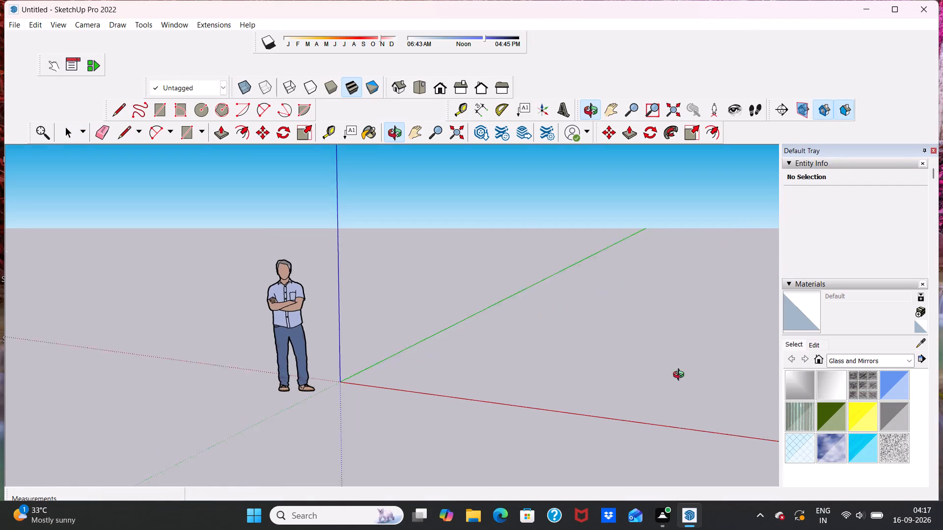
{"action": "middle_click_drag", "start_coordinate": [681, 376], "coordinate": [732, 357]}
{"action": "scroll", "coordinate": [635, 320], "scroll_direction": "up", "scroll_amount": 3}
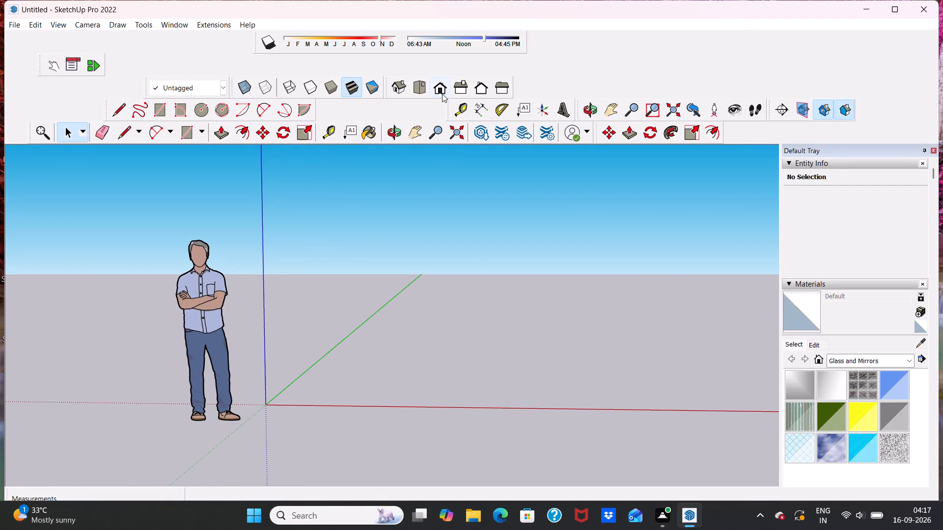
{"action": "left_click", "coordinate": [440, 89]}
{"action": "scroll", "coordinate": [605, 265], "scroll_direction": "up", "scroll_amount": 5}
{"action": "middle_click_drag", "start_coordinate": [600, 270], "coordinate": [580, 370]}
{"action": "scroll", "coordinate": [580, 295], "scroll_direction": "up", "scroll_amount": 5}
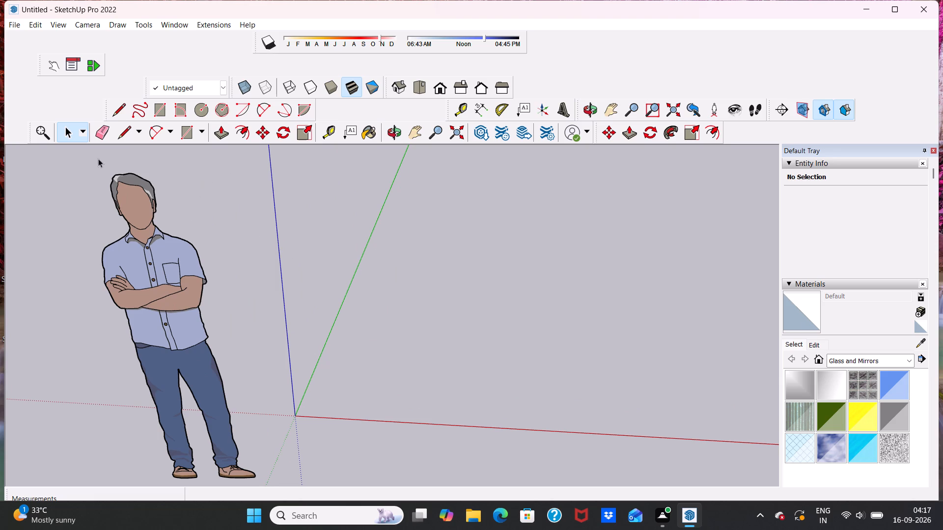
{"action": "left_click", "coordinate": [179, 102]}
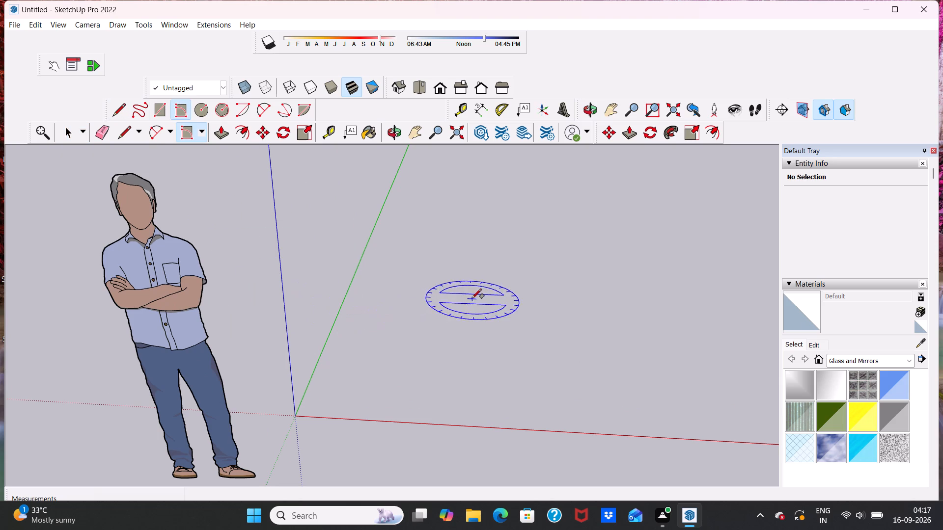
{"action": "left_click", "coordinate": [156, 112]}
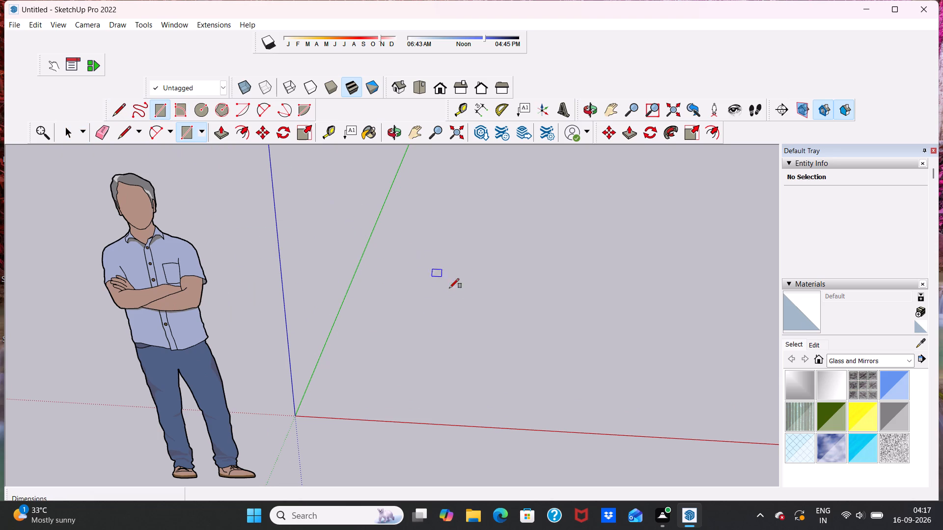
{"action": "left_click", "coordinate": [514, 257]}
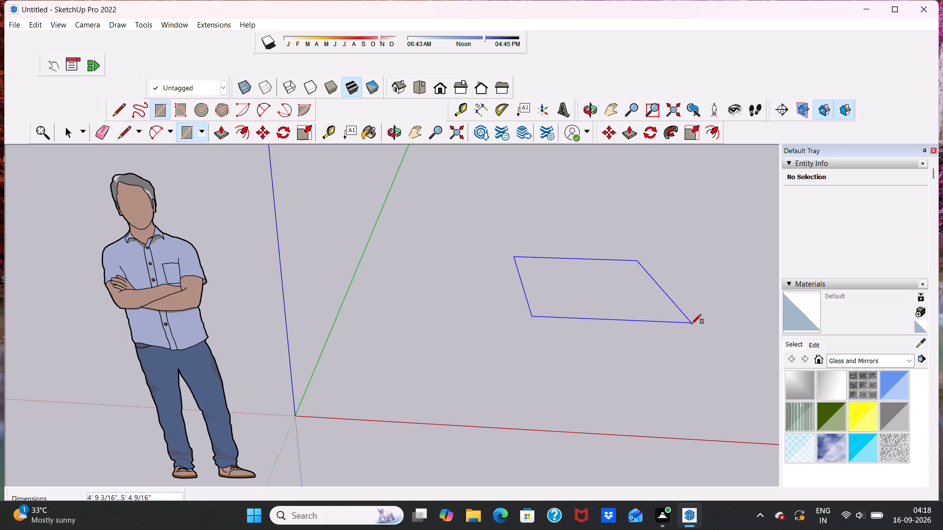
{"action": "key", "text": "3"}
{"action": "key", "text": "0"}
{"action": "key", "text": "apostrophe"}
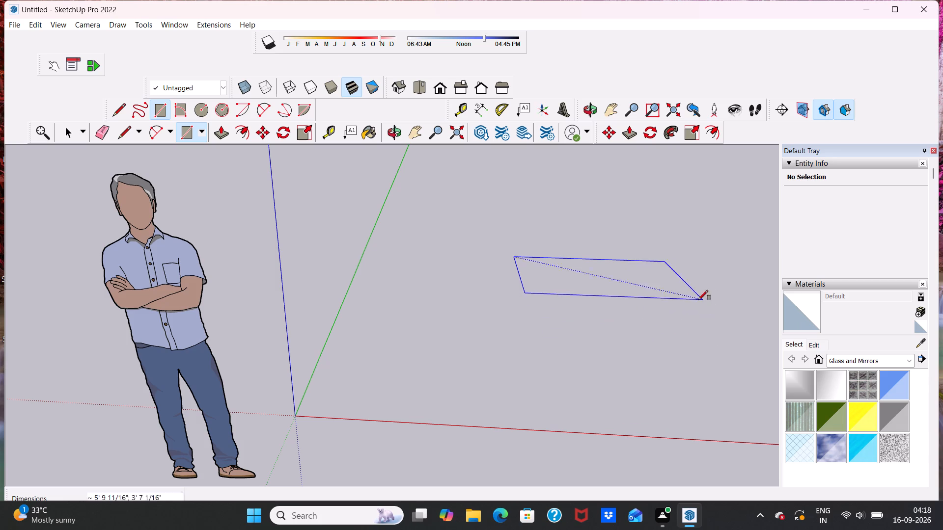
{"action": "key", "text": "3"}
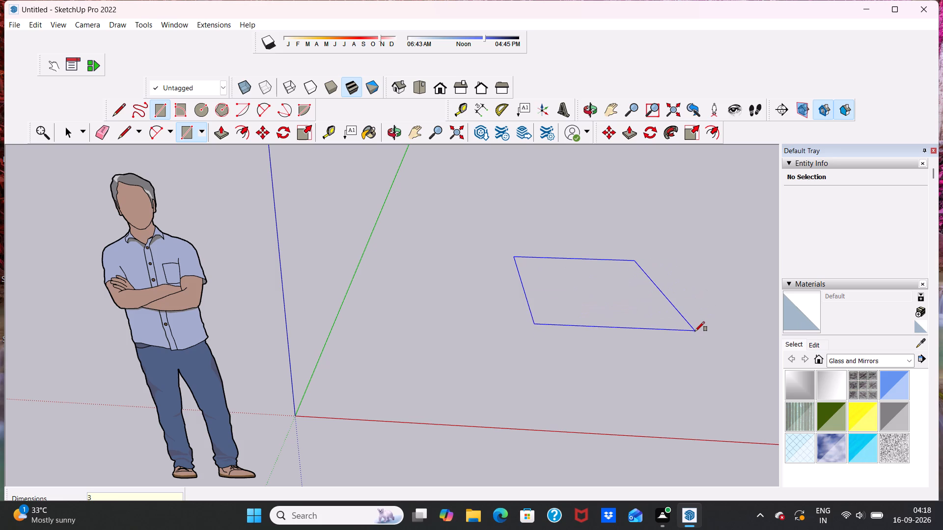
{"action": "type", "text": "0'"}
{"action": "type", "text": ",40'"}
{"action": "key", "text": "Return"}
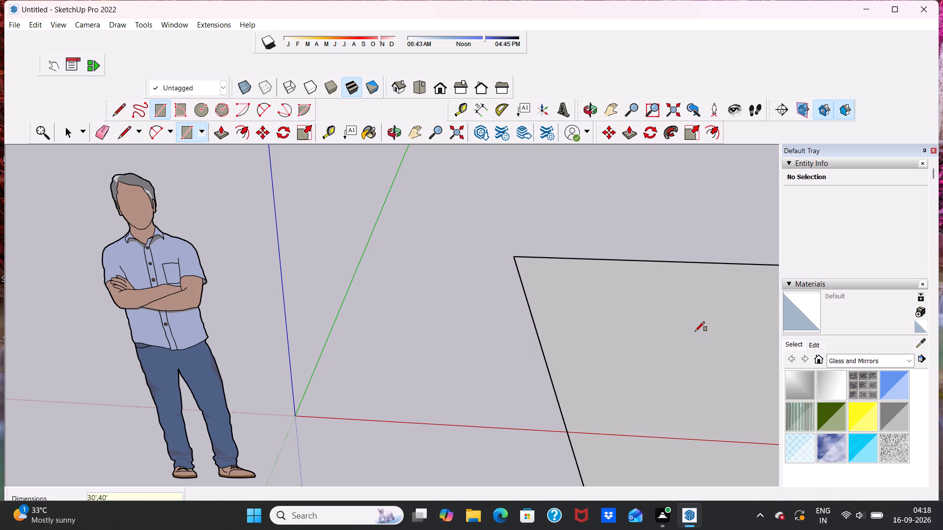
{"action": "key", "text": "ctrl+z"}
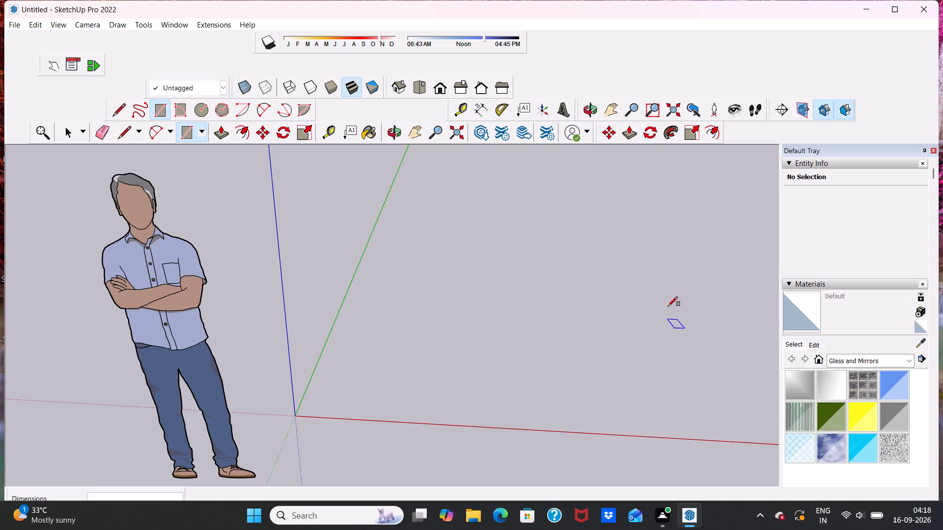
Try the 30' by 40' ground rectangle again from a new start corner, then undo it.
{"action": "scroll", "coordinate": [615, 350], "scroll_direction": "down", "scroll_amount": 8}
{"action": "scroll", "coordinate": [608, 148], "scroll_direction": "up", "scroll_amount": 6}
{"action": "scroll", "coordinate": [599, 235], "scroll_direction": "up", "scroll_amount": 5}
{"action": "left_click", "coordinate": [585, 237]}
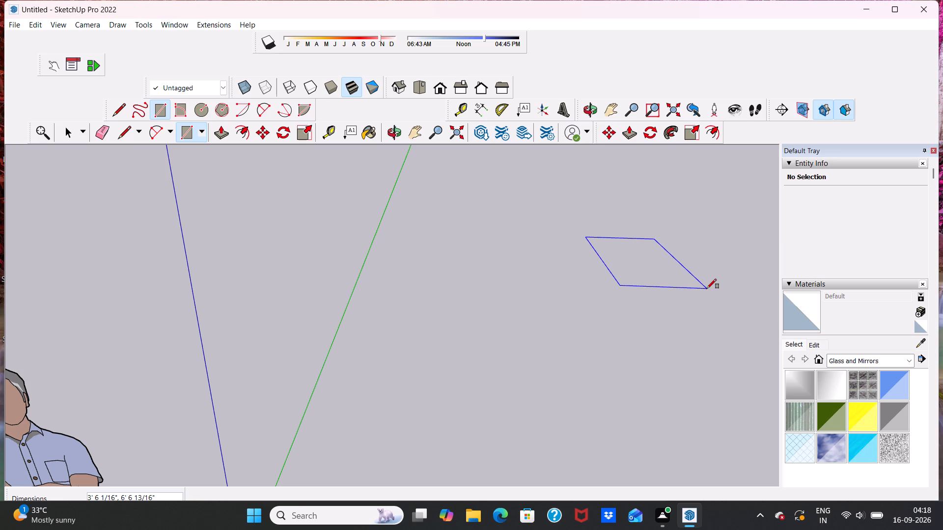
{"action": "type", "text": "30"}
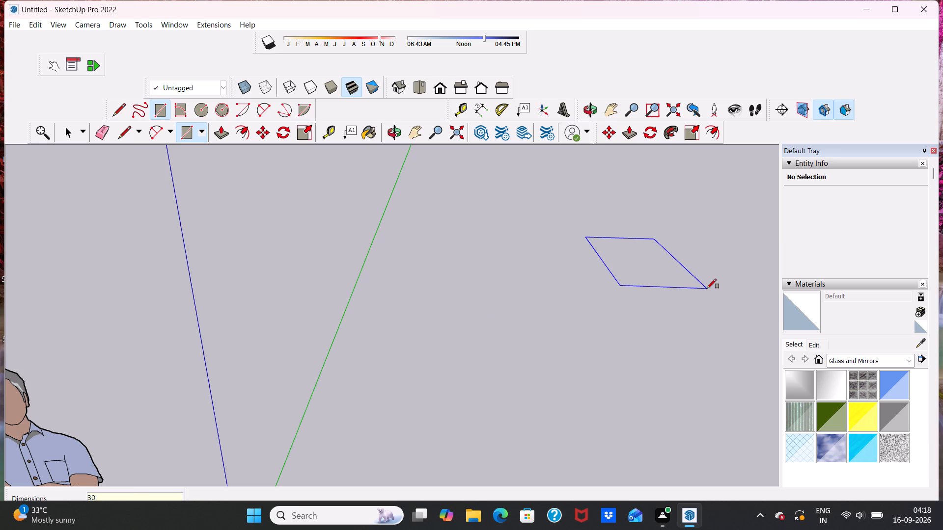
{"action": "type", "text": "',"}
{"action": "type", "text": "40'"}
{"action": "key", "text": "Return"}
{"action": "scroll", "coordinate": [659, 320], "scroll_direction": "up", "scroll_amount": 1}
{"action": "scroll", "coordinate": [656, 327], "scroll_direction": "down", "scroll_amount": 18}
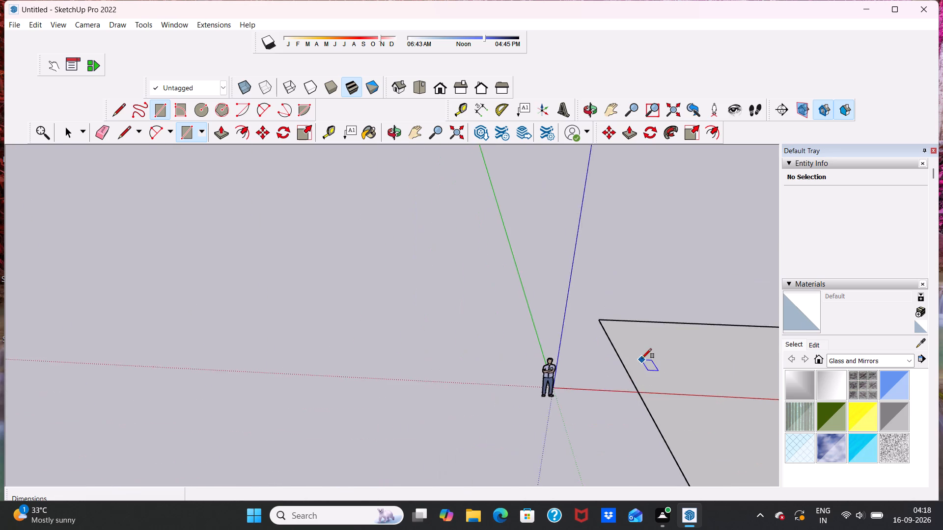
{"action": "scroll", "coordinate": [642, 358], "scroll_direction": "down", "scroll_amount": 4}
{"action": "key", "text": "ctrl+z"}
Draw a 30' by 40' rectangle on the ground plane, clear of the scale figure and the axes.
{"action": "scroll", "coordinate": [675, 253], "scroll_direction": "up", "scroll_amount": 3}
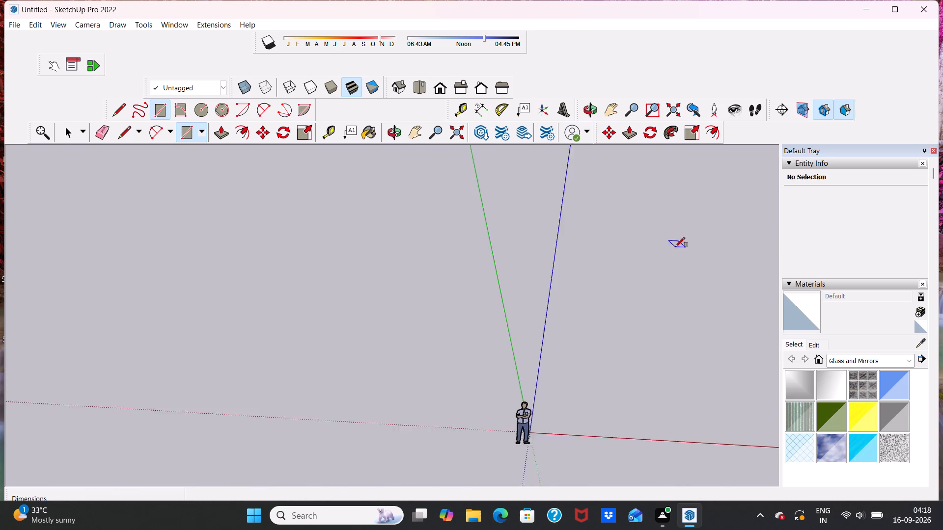
{"action": "scroll", "coordinate": [675, 247], "scroll_direction": "up", "scroll_amount": 10}
{"action": "scroll", "coordinate": [651, 179], "scroll_direction": "down", "scroll_amount": 1}
{"action": "scroll", "coordinate": [646, 192], "scroll_direction": "up", "scroll_amount": 5}
{"action": "left_click", "coordinate": [624, 222]}
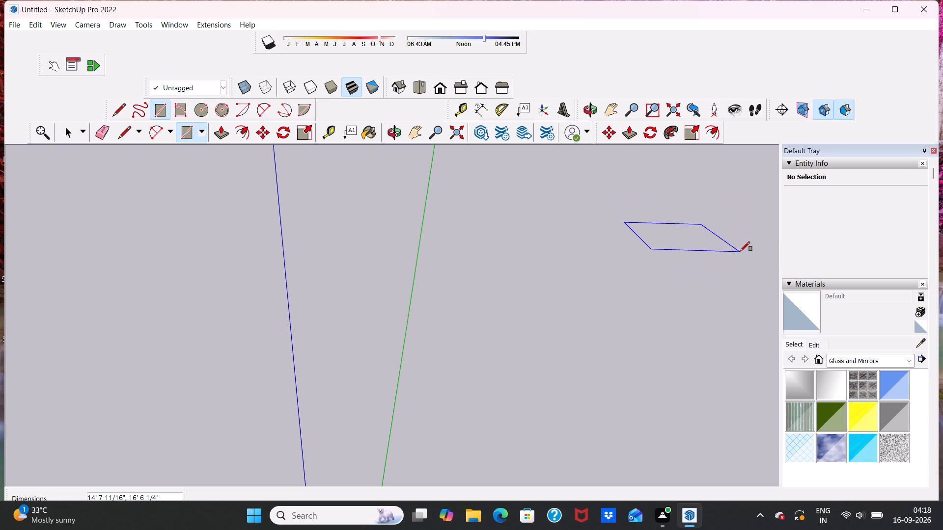
{"action": "type", "text": "30"}
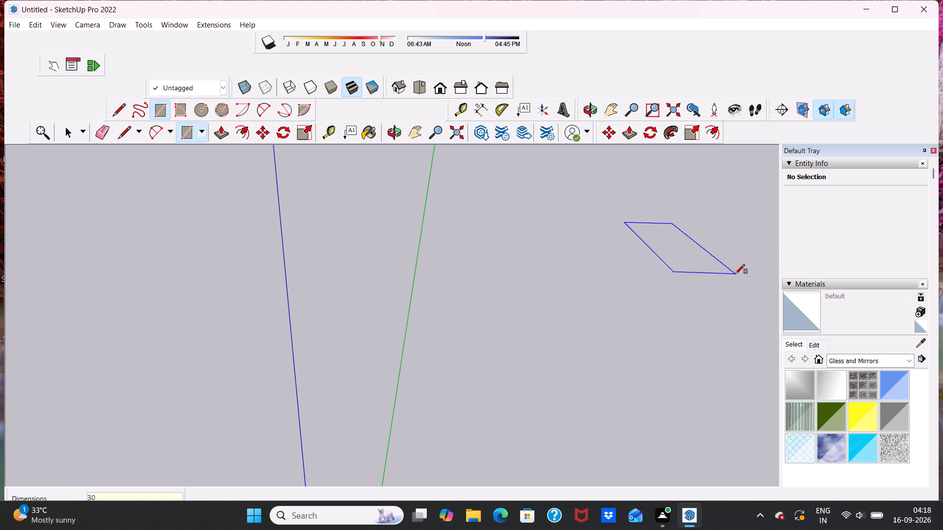
{"action": "type", "text": "',"}
{"action": "type", "text": "40'"}
{"action": "key", "text": "Return"}
{"action": "key", "text": "space"}
Examine the rectangle on the ground from several angles and distances.
{"action": "scroll", "coordinate": [705, 311], "scroll_direction": "down", "scroll_amount": 8}
{"action": "scroll", "coordinate": [580, 374], "scroll_direction": "down", "scroll_amount": 5}
{"action": "scroll", "coordinate": [702, 269], "scroll_direction": "up", "scroll_amount": 4}
{"action": "middle_click_drag", "start_coordinate": [607, 335], "coordinate": [598, 227]}
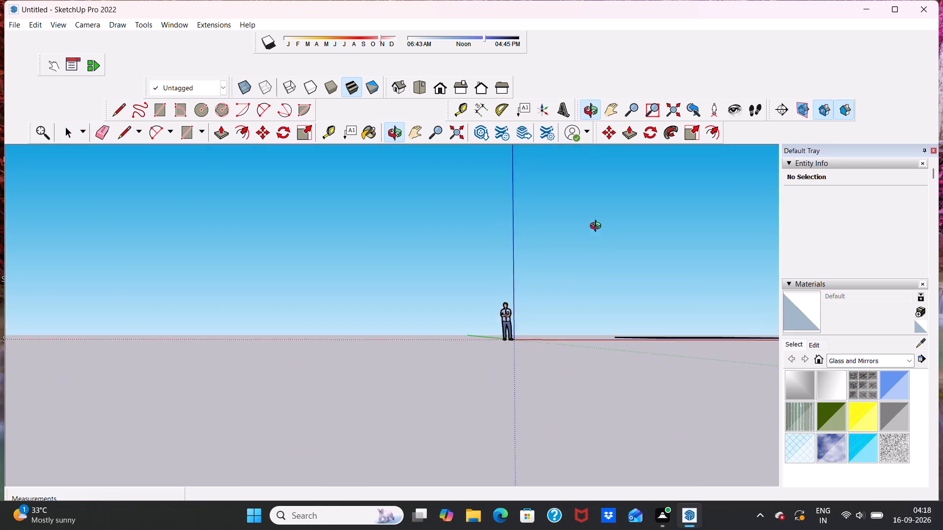
{"action": "middle_click_drag", "start_coordinate": [598, 227], "coordinate": [539, 277]}
{"action": "scroll", "coordinate": [629, 280], "scroll_direction": "up", "scroll_amount": 3}
{"action": "scroll", "coordinate": [618, 273], "scroll_direction": "down", "scroll_amount": 11}
{"action": "middle_click_drag", "start_coordinate": [651, 276], "coordinate": [678, 282]}
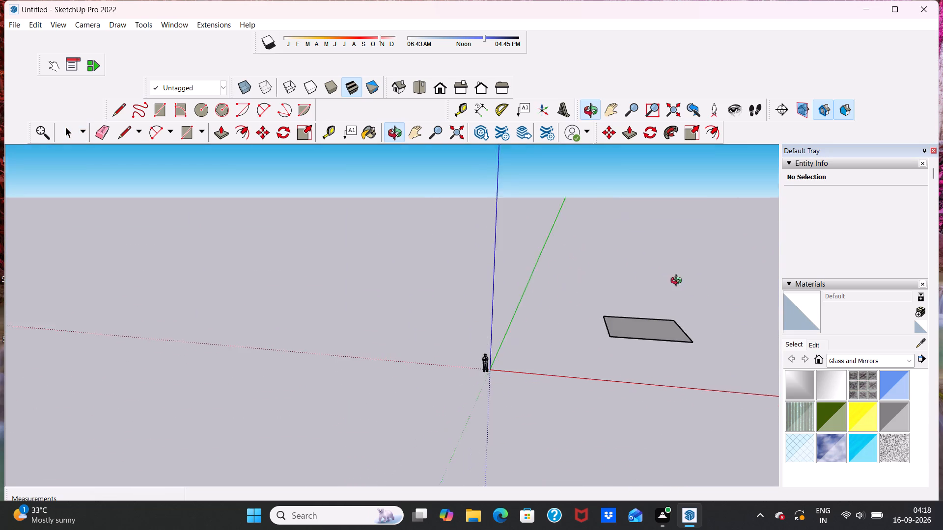
{"action": "middle_click_drag", "start_coordinate": [678, 282], "coordinate": [732, 321]}
{"action": "scroll", "coordinate": [691, 261], "scroll_direction": "up", "scroll_amount": 5}
{"action": "scroll", "coordinate": [656, 232], "scroll_direction": "up", "scroll_amount": 5}
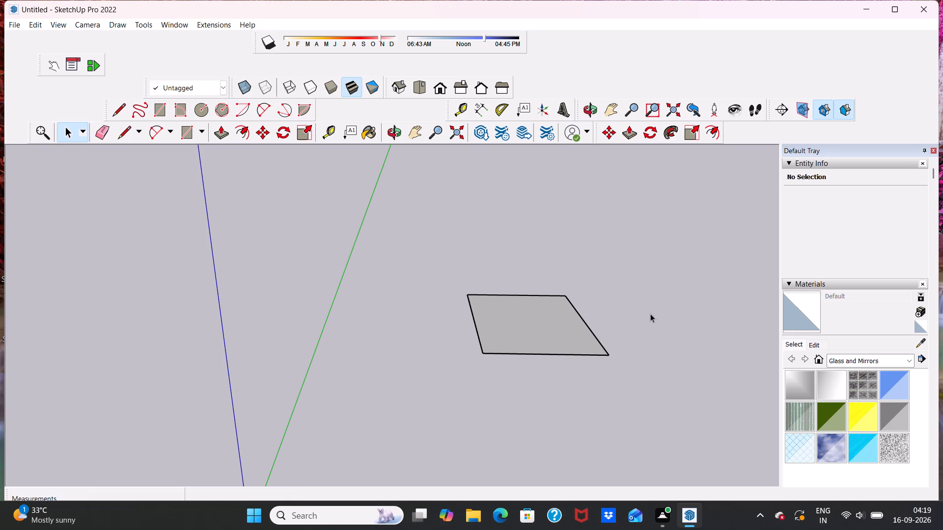
{"action": "scroll", "coordinate": [572, 257], "scroll_direction": "down", "scroll_amount": 6}
{"action": "scroll", "coordinate": [680, 269], "scroll_direction": "up", "scroll_amount": 11}
{"action": "scroll", "coordinate": [493, 289], "scroll_direction": "down", "scroll_amount": 4}
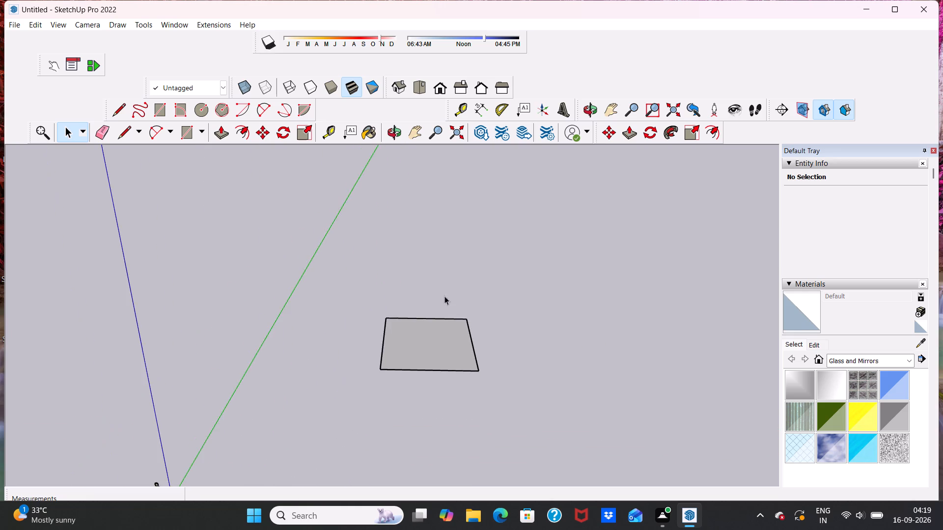
{"action": "scroll", "coordinate": [444, 296], "scroll_direction": "down", "scroll_amount": 6}
{"action": "scroll", "coordinate": [531, 278], "scroll_direction": "up", "scroll_amount": 11}
{"action": "scroll", "coordinate": [376, 275], "scroll_direction": "down", "scroll_amount": 4}
{"action": "scroll", "coordinate": [376, 362], "scroll_direction": "up", "scroll_amount": 5}
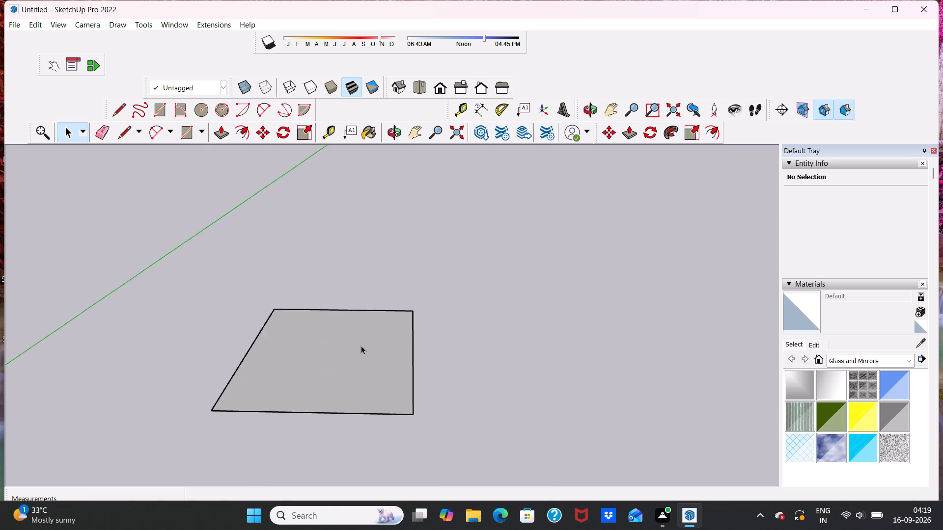
{"action": "scroll", "coordinate": [342, 328], "scroll_direction": "up", "scroll_amount": 4}
{"action": "scroll", "coordinate": [346, 324], "scroll_direction": "down", "scroll_amount": 5}
{"action": "scroll", "coordinate": [425, 318], "scroll_direction": "up", "scroll_amount": 4}
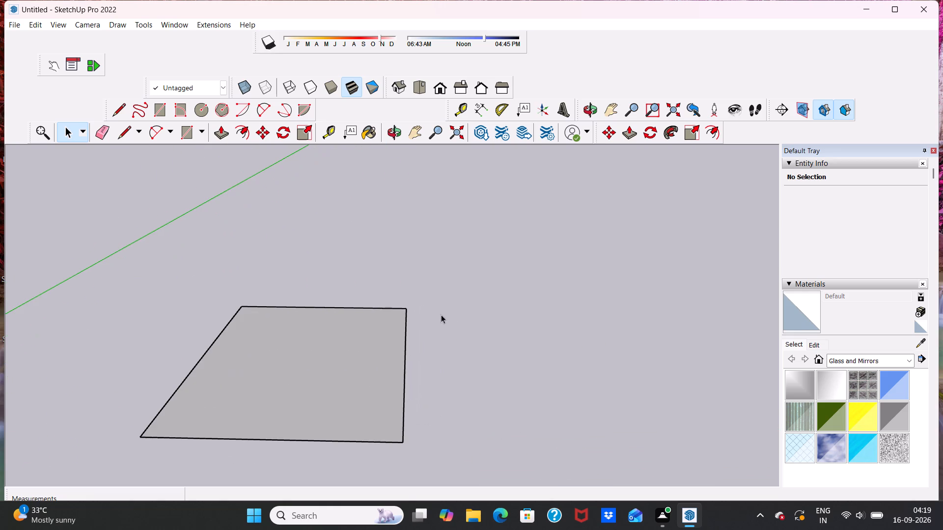
Offset the rectangle's outline inward by 9" to mark the wall thickness.
{"action": "middle_click_drag", "start_coordinate": [403, 314], "coordinate": [402, 378]}
{"action": "scroll", "coordinate": [363, 323], "scroll_direction": "down", "scroll_amount": 5}
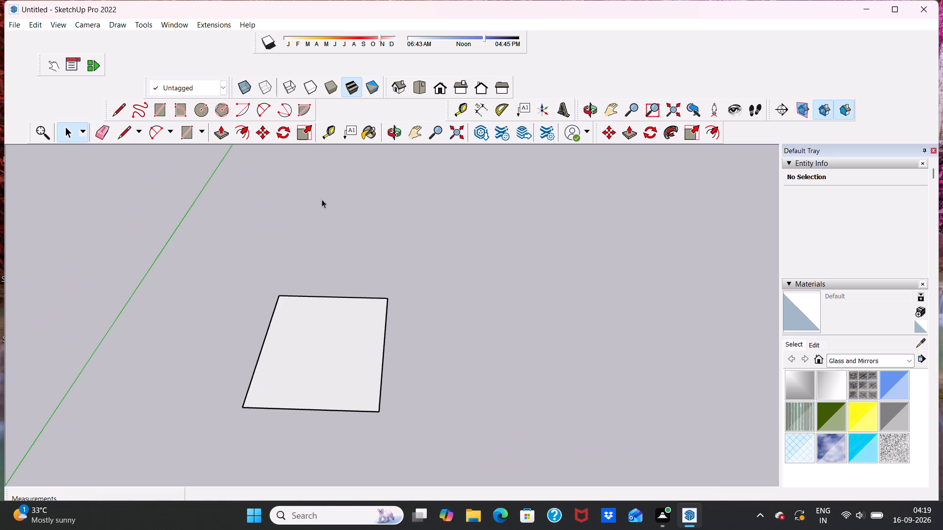
{"action": "left_click", "coordinate": [248, 127]}
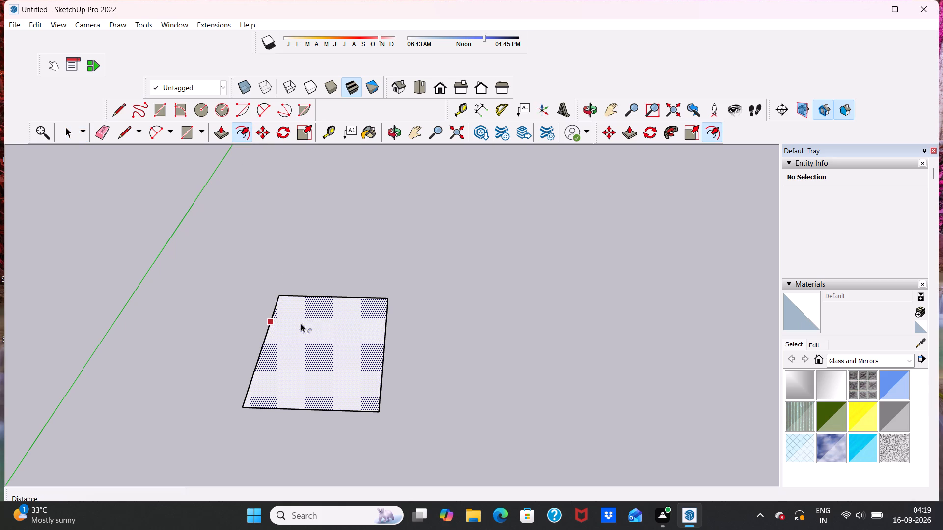
{"action": "left_click", "coordinate": [276, 327]}
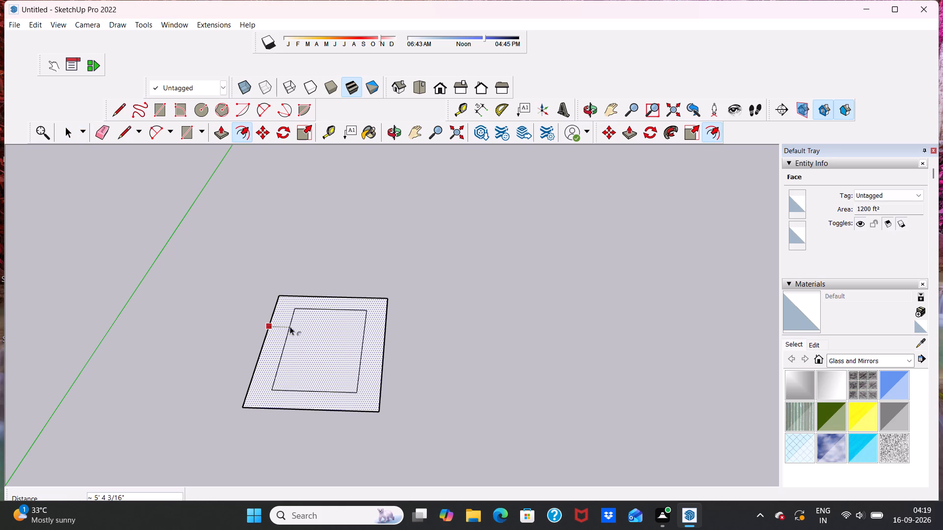
{"action": "type", "text": "9\""}
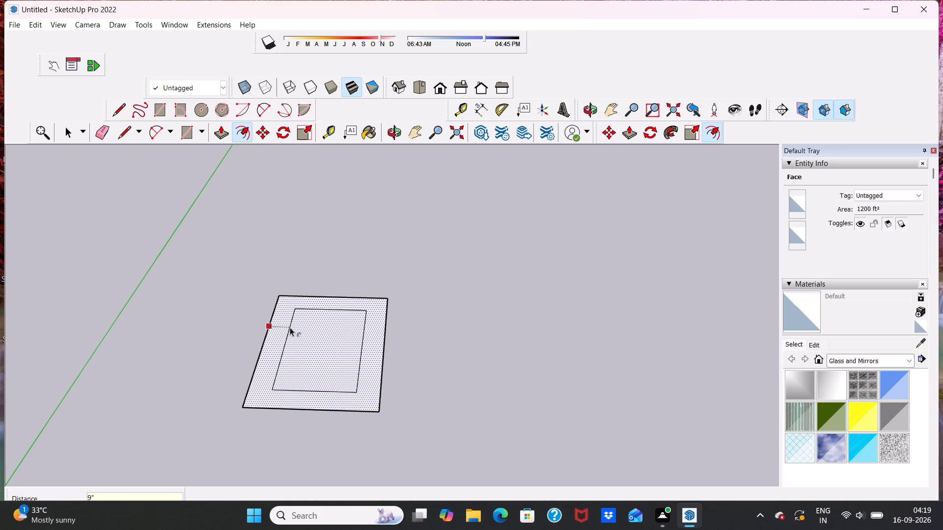
{"action": "key", "text": "Return"}
{"action": "key", "text": "space"}
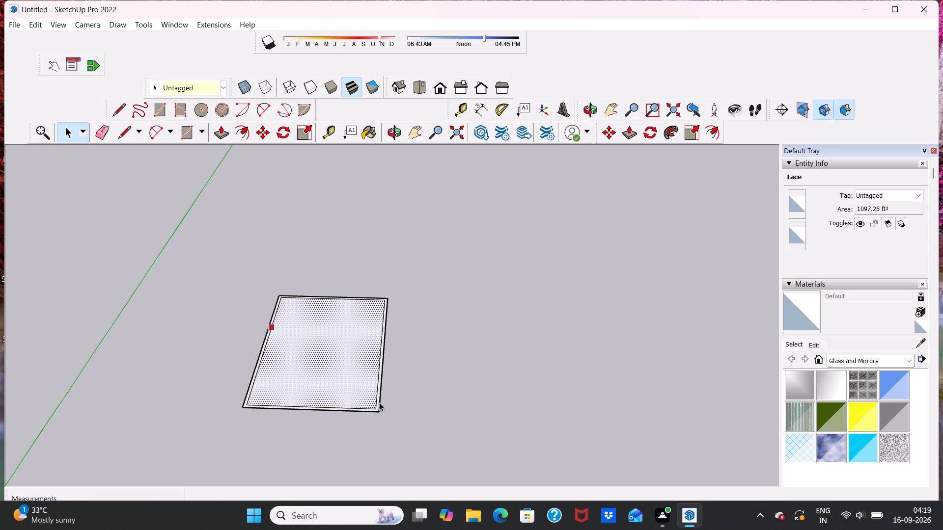
Inspect the offset border around the rectangle and clear the face selection.
{"action": "scroll", "coordinate": [339, 387], "scroll_direction": "up", "scroll_amount": 3}
{"action": "middle_click_drag", "start_coordinate": [321, 380], "coordinate": [308, 323]}
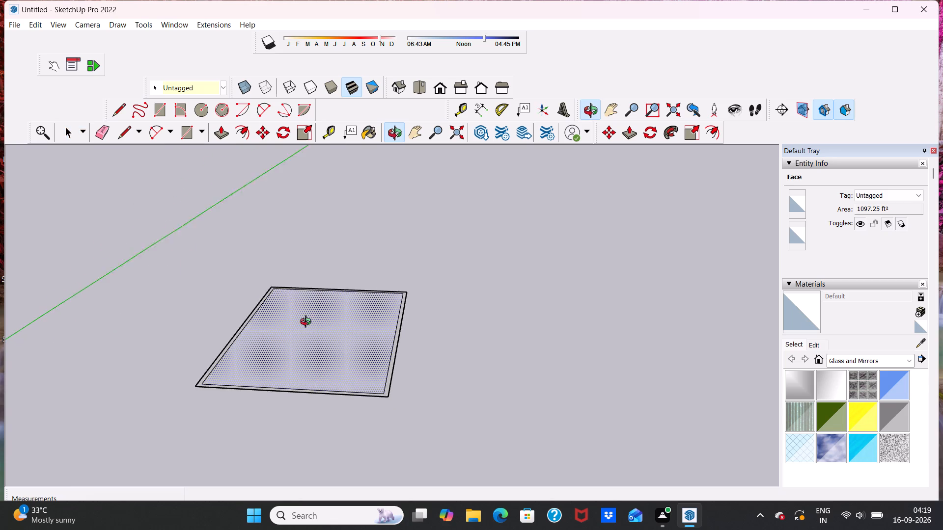
{"action": "middle_click_drag", "start_coordinate": [308, 323], "coordinate": [337, 336]}
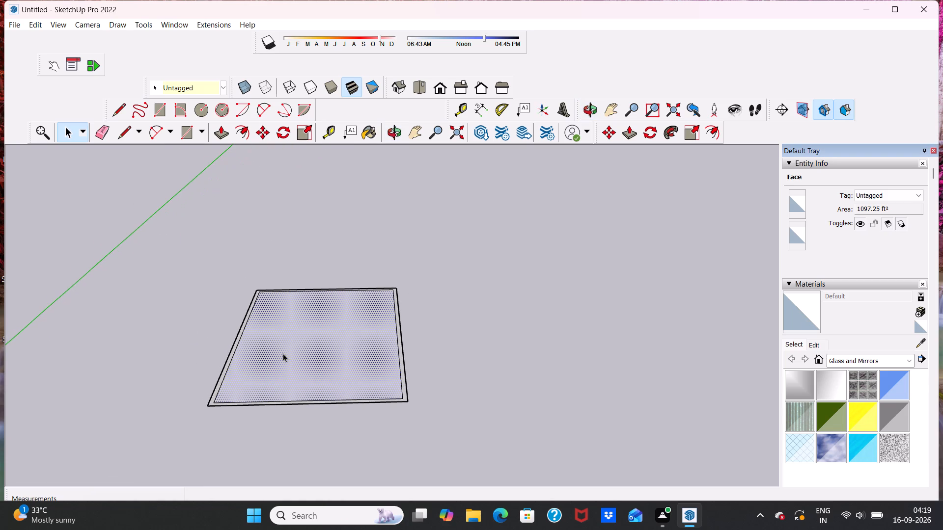
{"action": "middle_click_drag", "start_coordinate": [284, 355], "coordinate": [283, 419]}
{"action": "key", "text": "space"}
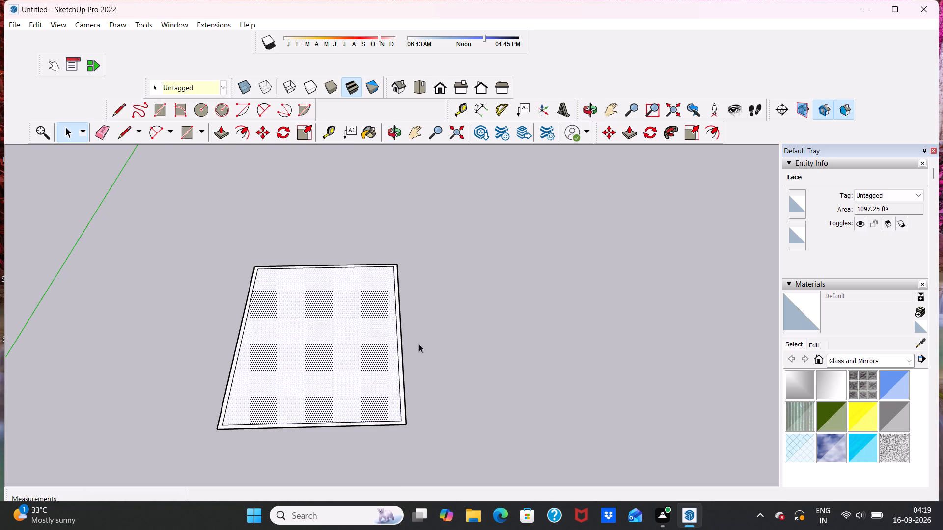
{"action": "left_click", "coordinate": [482, 325]}
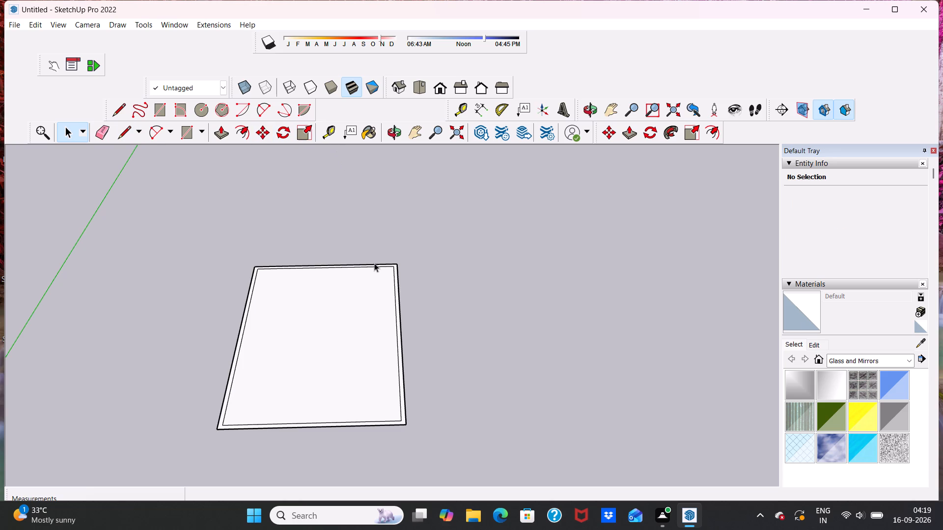
{"action": "scroll", "coordinate": [365, 310], "scroll_direction": "up", "scroll_amount": 4}
{"action": "scroll", "coordinate": [365, 314], "scroll_direction": "down", "scroll_amount": 4}
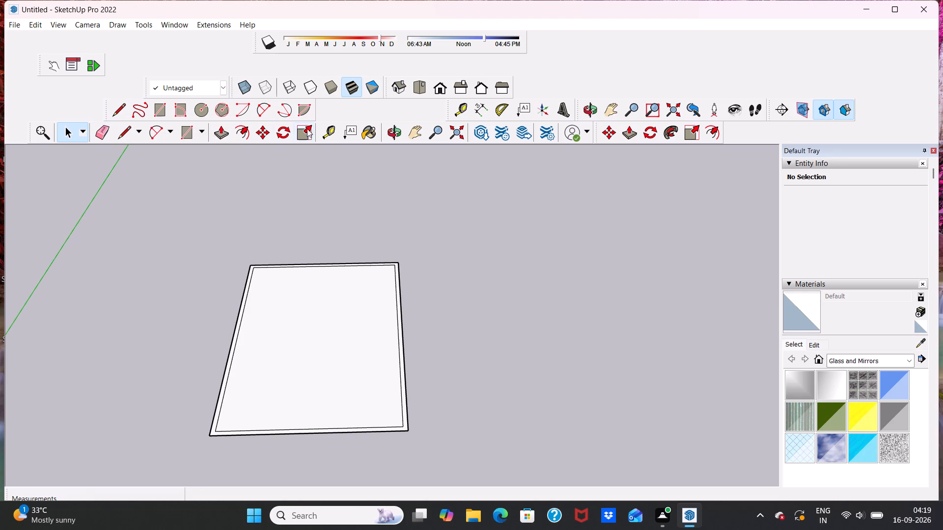
Place a crosswise guide about 26' in from the inner line of the far 30' edge, using the Tape Measure tool.
{"action": "left_click", "coordinate": [331, 129]}
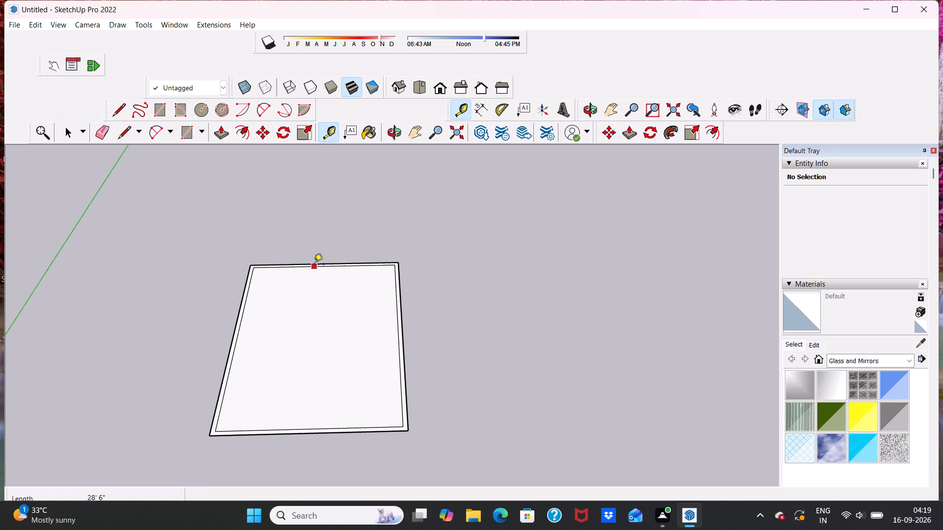
{"action": "left_click", "coordinate": [313, 266]}
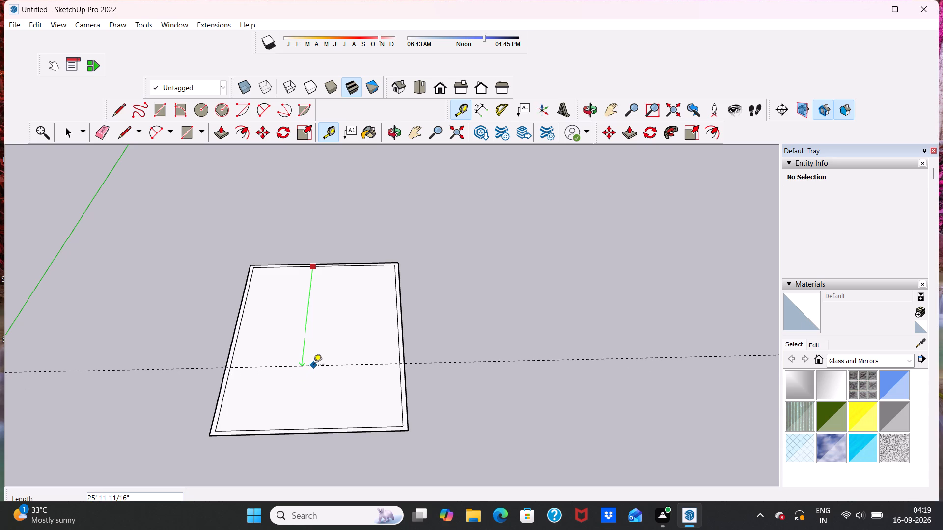
{"action": "left_click", "coordinate": [313, 366]}
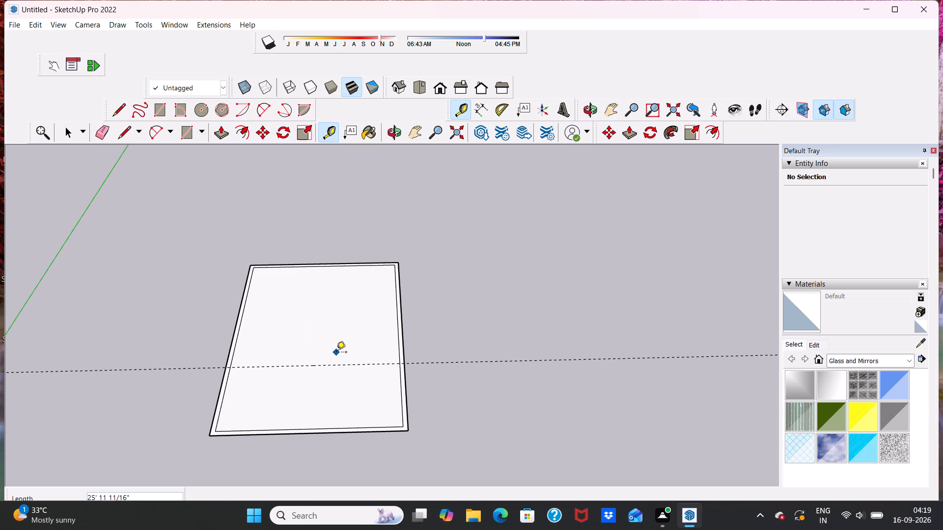
Add a parallel guide 6" from the crosswise guide, on the side toward the near short wall.
{"action": "left_click", "coordinate": [322, 366]}
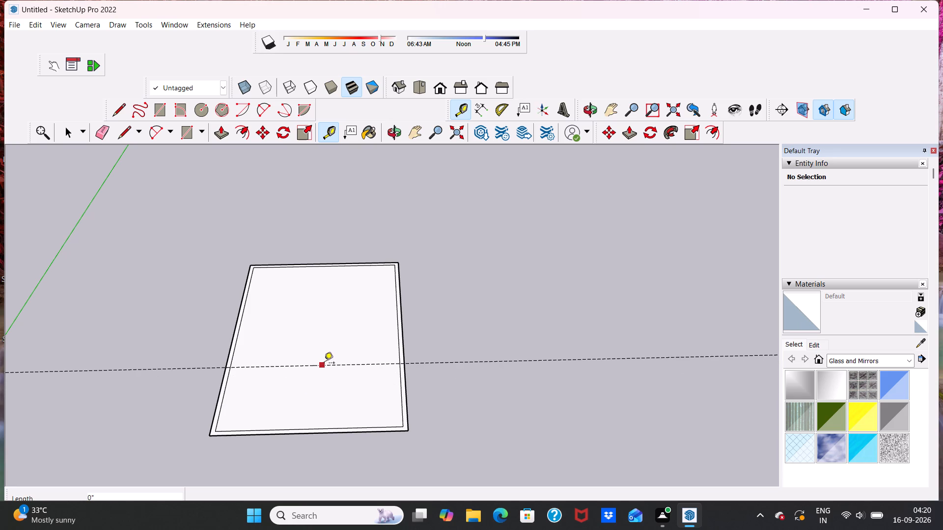
{"action": "scroll", "coordinate": [326, 363], "scroll_direction": "up", "scroll_amount": 1}
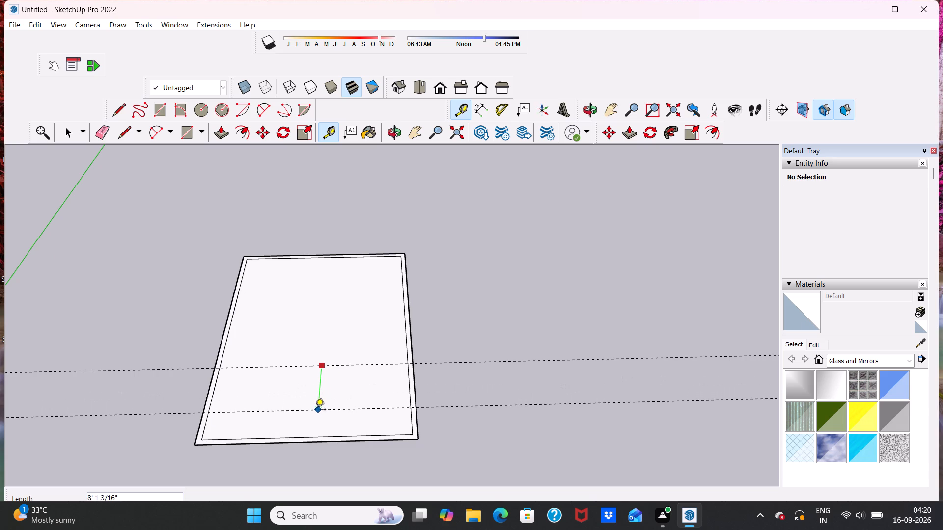
{"action": "type", "text": "6\""}
{"action": "key", "text": "Return"}
Place a lengthwise guide about 13' in from the inner line of the long wall farther from the green axis.
{"action": "scroll", "coordinate": [318, 422], "scroll_direction": "up", "scroll_amount": 2}
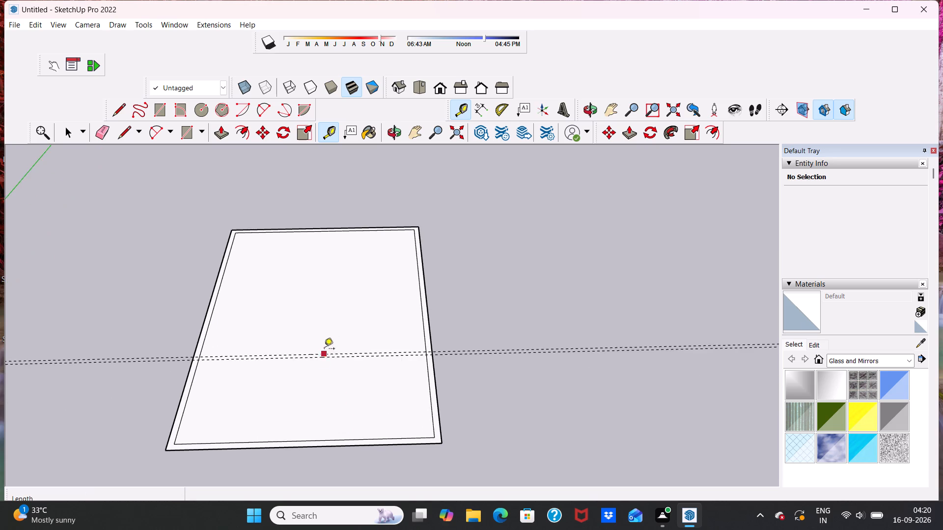
{"action": "scroll", "coordinate": [326, 331], "scroll_direction": "up", "scroll_amount": 1}
{"action": "scroll", "coordinate": [368, 313], "scroll_direction": "up", "scroll_amount": 4}
{"action": "scroll", "coordinate": [464, 291], "scroll_direction": "down", "scroll_amount": 5}
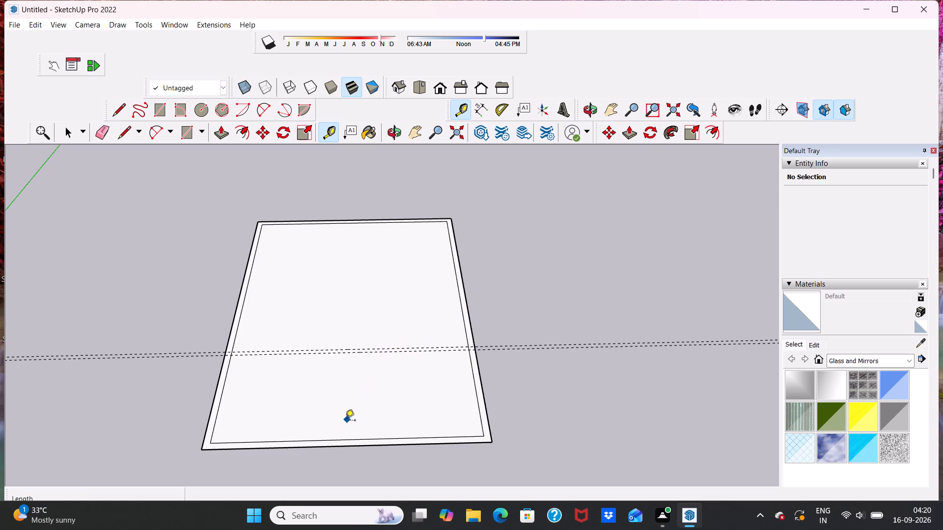
{"action": "left_click", "coordinate": [458, 281]}
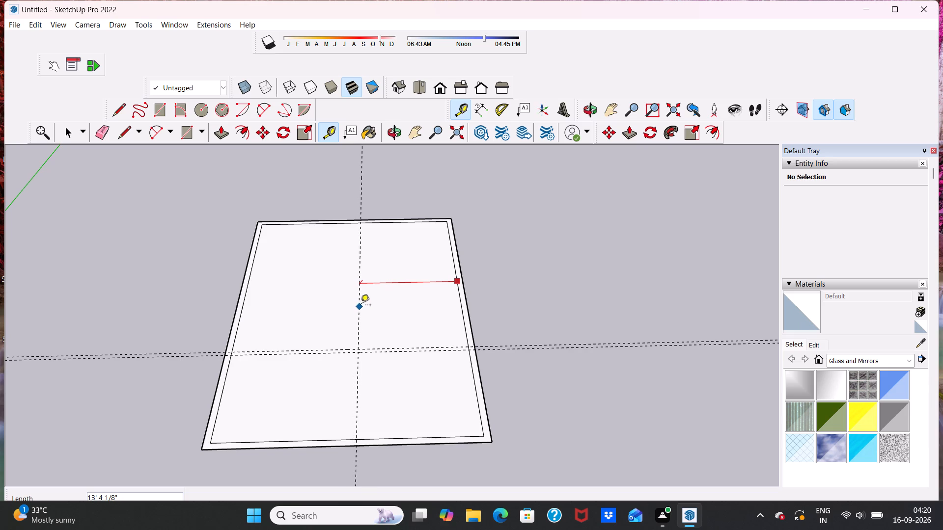
{"action": "left_click", "coordinate": [361, 304]}
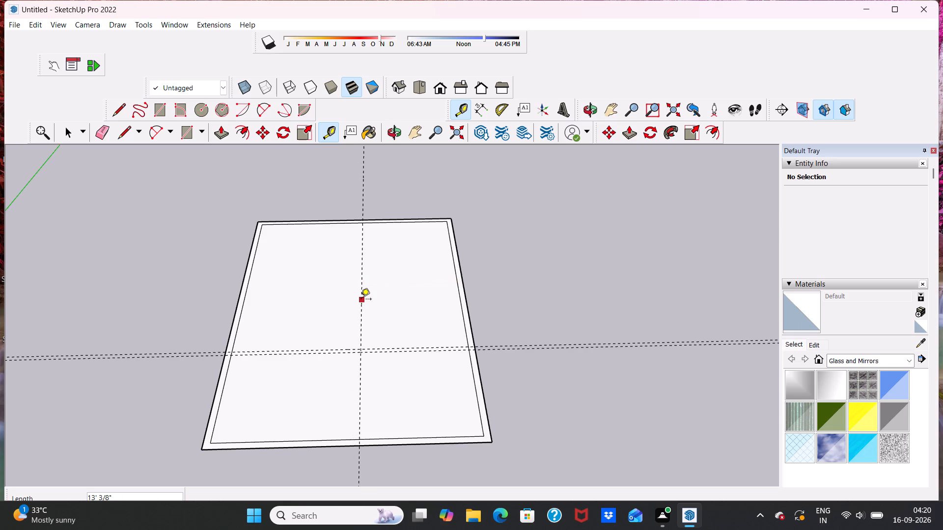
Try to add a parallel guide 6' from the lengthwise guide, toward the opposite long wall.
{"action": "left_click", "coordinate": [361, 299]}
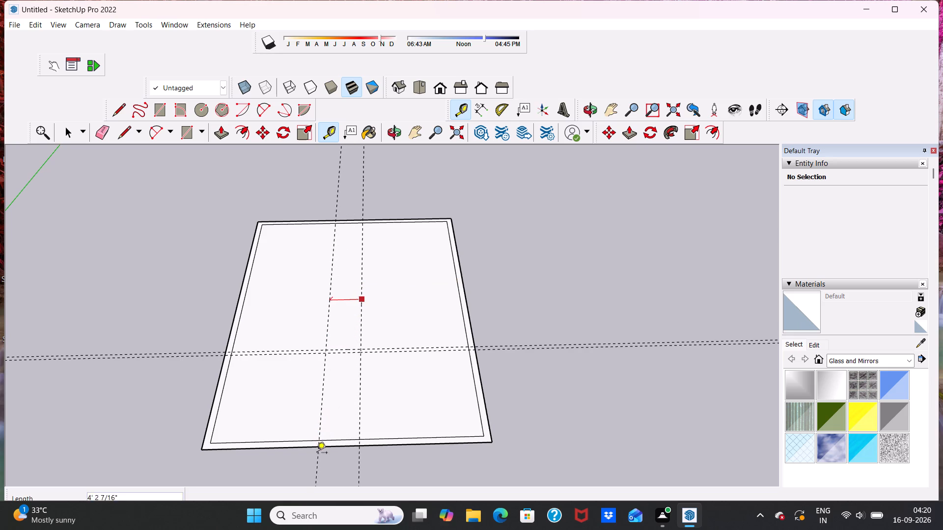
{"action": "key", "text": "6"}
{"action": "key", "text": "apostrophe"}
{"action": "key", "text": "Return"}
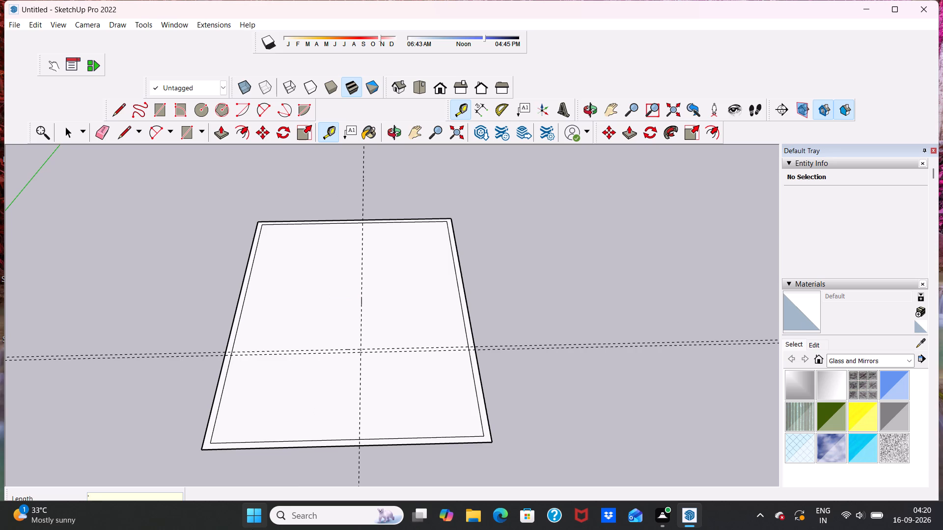
Add a parallel guide 6" from the lengthwise guide, on the side toward the green axis.
{"action": "left_click", "coordinate": [360, 277]}
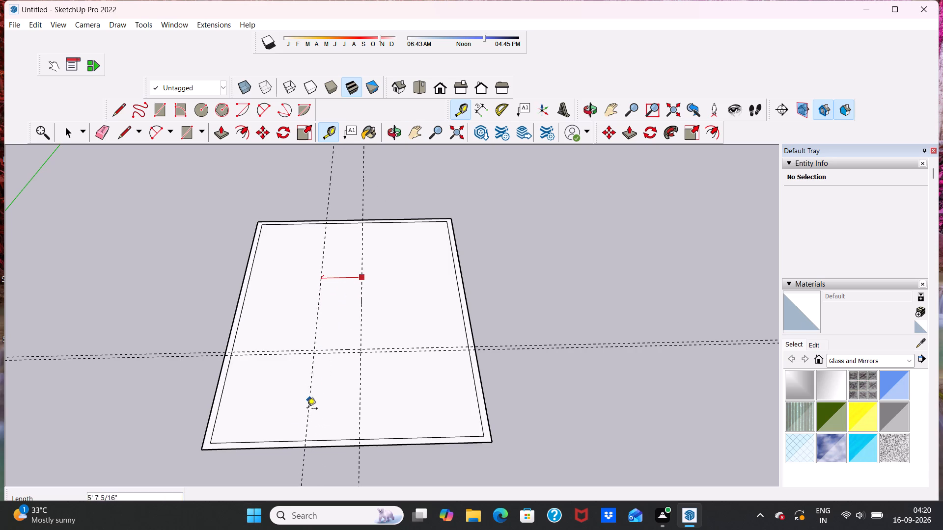
{"action": "key", "text": "6"}
{"action": "key", "text": "shift+quotedbl"}
{"action": "key", "text": "Return"}
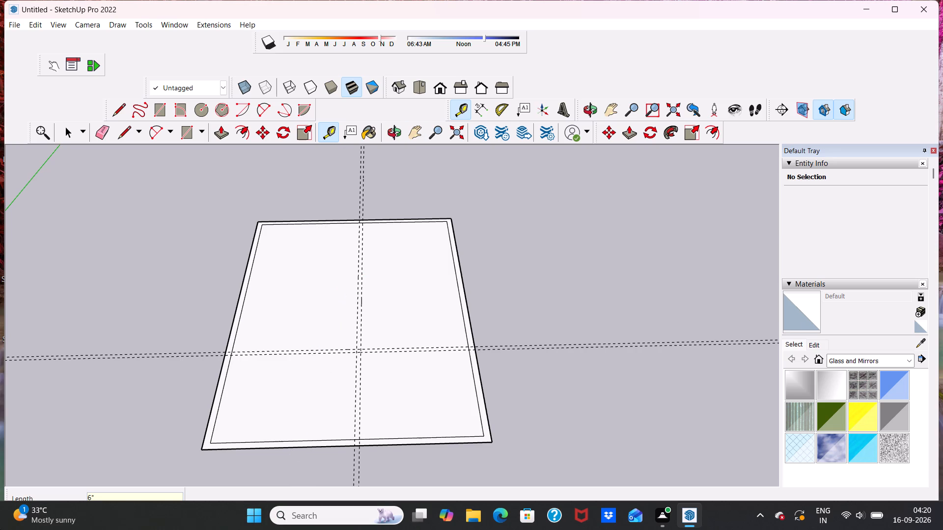
{"action": "key", "text": "space"}
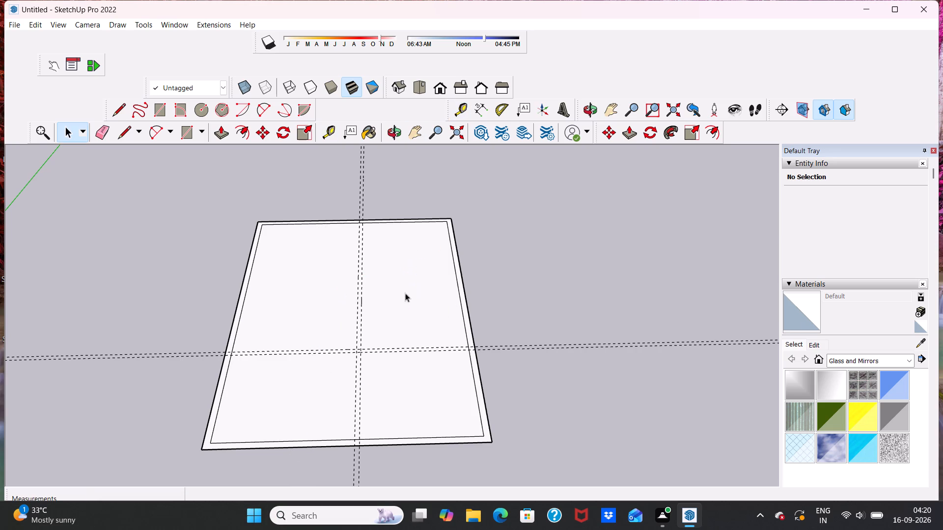
Examine the crossing pairs of guides over the footprint from several angles and distances.
{"action": "scroll", "coordinate": [403, 255], "scroll_direction": "down", "scroll_amount": 4}
{"action": "middle_click_drag", "start_coordinate": [405, 261], "coordinate": [461, 252]}
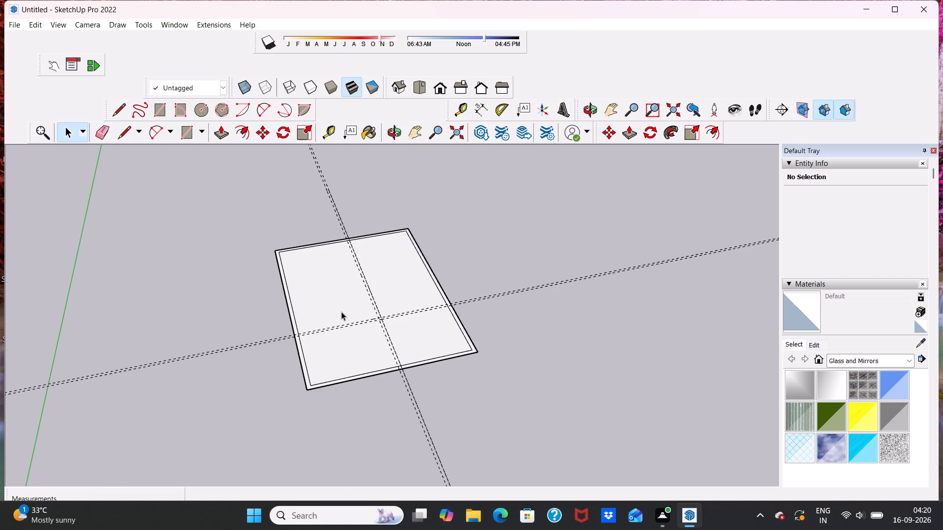
{"action": "middle_click_drag", "start_coordinate": [359, 299], "coordinate": [279, 337]}
{"action": "scroll", "coordinate": [382, 241], "scroll_direction": "down", "scroll_amount": 3}
{"action": "middle_click_drag", "start_coordinate": [399, 258], "coordinate": [399, 260]}
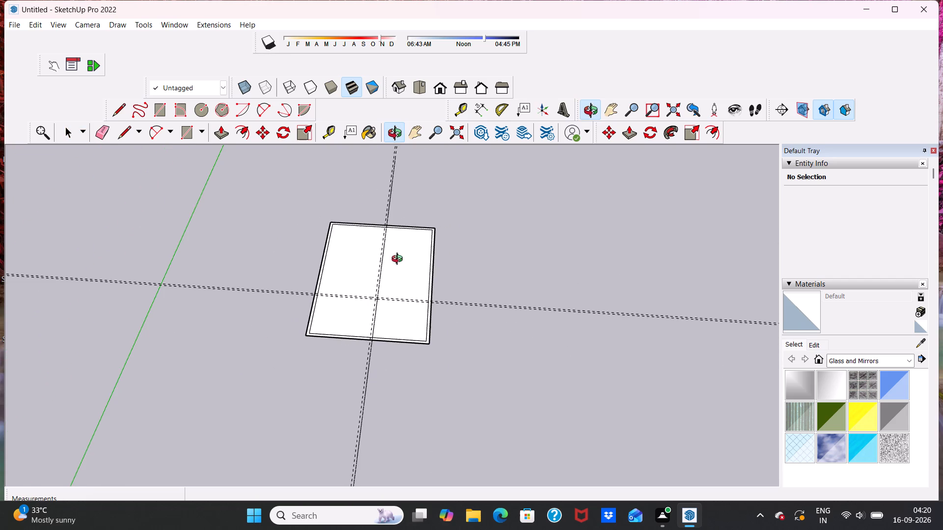
{"action": "middle_click_drag", "start_coordinate": [399, 260], "coordinate": [388, 294]}
{"action": "scroll", "coordinate": [387, 262], "scroll_direction": "up", "scroll_amount": 13}
{"action": "scroll", "coordinate": [370, 247], "scroll_direction": "down", "scroll_amount": 6}
{"action": "scroll", "coordinate": [376, 226], "scroll_direction": "up", "scroll_amount": 2}
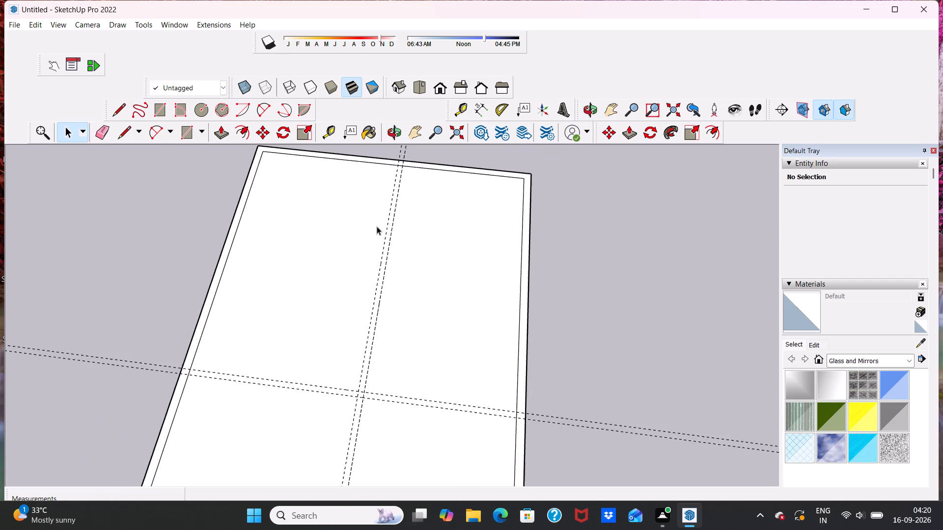
{"action": "scroll", "coordinate": [382, 252], "scroll_direction": "down", "scroll_amount": 1}
{"action": "middle_click_drag", "start_coordinate": [382, 252], "coordinate": [378, 205]}
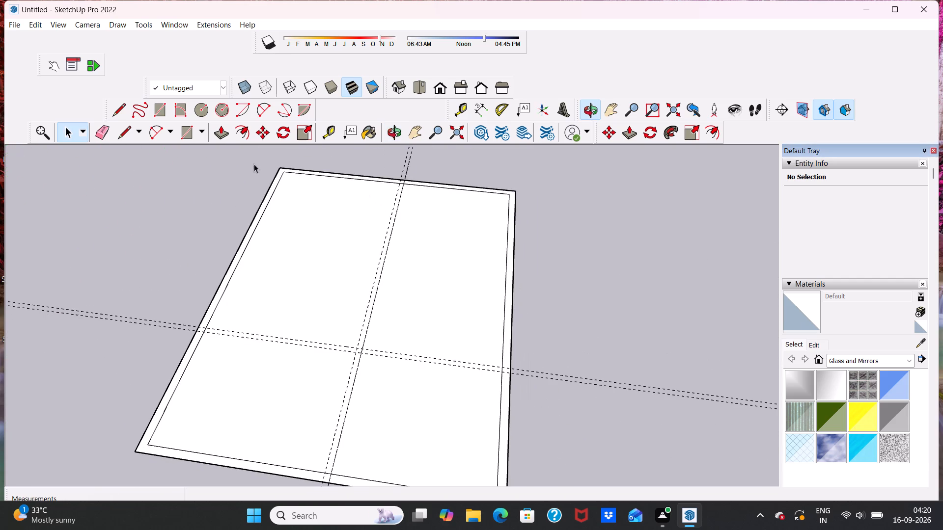
Draw a line about 26' long on the newer lengthwise guide, from the first crosswise guide to the far wall's inner line.
{"action": "left_click", "coordinate": [125, 128]}
{"action": "scroll", "coordinate": [382, 283], "scroll_direction": "up", "scroll_amount": 4}
{"action": "left_click_drag", "start_coordinate": [342, 384], "coordinate": [342, 379]}
{"action": "scroll", "coordinate": [369, 291], "scroll_direction": "down", "scroll_amount": 3}
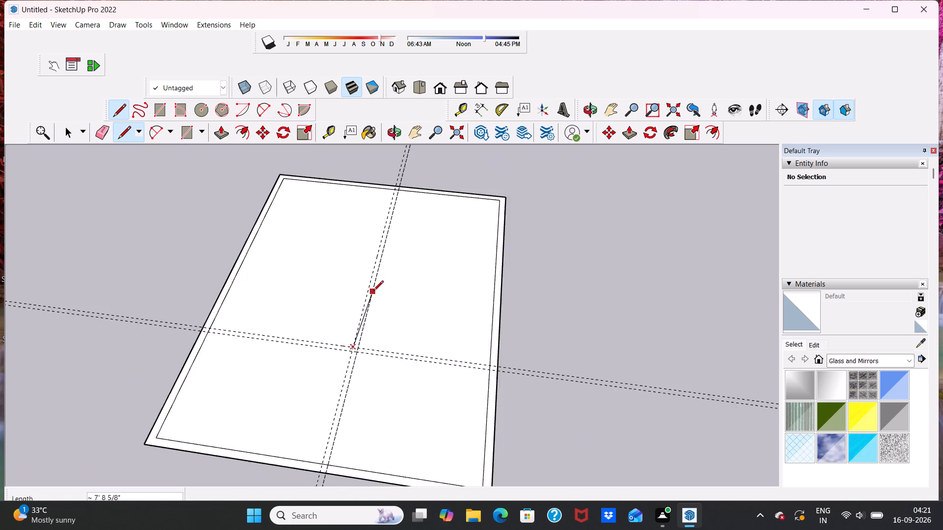
{"action": "scroll", "coordinate": [373, 291], "scroll_direction": "down", "scroll_amount": 7}
{"action": "scroll", "coordinate": [397, 221], "scroll_direction": "up", "scroll_amount": 7}
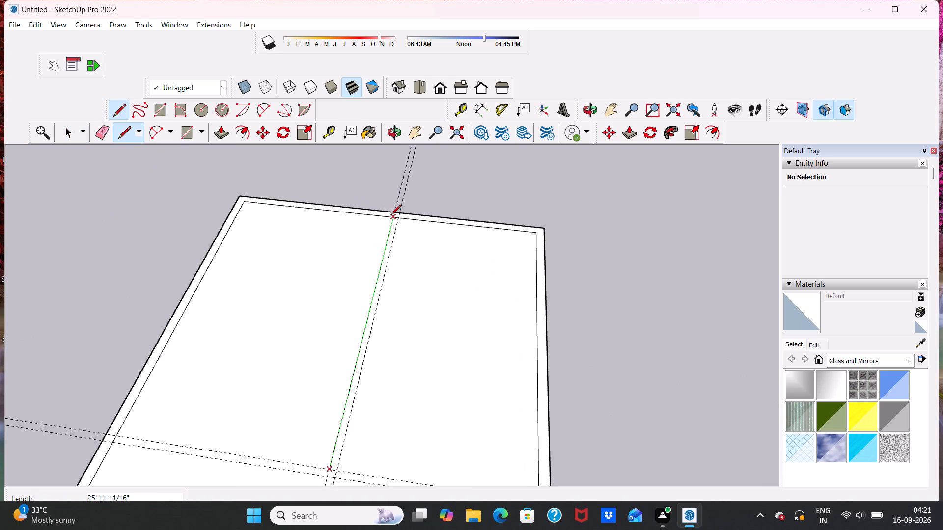
{"action": "left_click", "coordinate": [393, 218]}
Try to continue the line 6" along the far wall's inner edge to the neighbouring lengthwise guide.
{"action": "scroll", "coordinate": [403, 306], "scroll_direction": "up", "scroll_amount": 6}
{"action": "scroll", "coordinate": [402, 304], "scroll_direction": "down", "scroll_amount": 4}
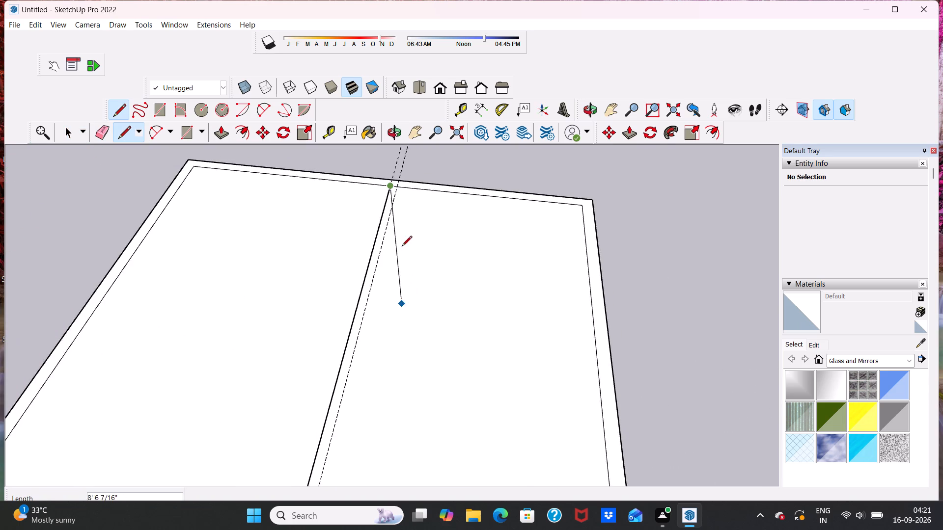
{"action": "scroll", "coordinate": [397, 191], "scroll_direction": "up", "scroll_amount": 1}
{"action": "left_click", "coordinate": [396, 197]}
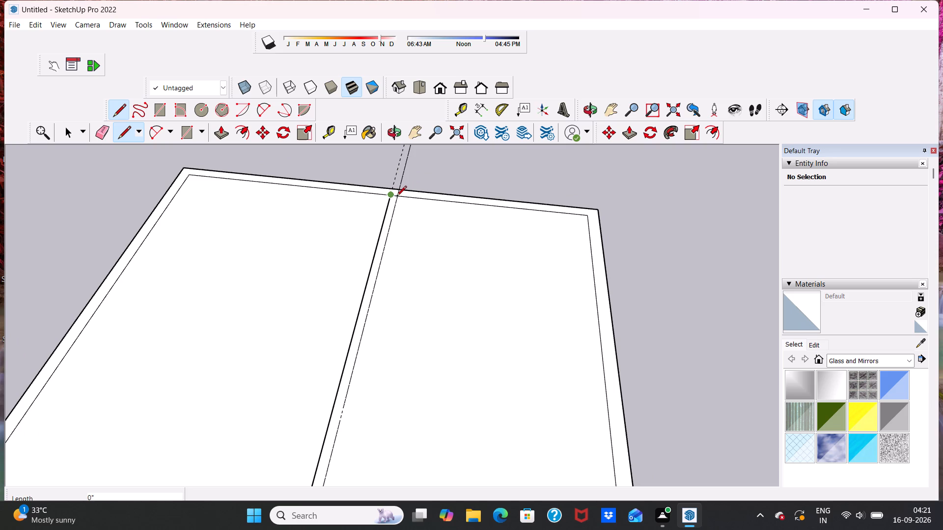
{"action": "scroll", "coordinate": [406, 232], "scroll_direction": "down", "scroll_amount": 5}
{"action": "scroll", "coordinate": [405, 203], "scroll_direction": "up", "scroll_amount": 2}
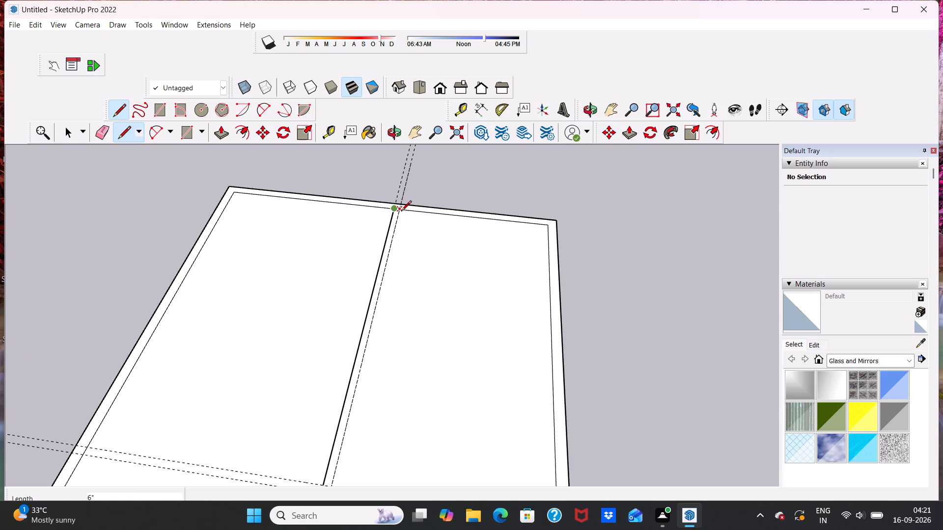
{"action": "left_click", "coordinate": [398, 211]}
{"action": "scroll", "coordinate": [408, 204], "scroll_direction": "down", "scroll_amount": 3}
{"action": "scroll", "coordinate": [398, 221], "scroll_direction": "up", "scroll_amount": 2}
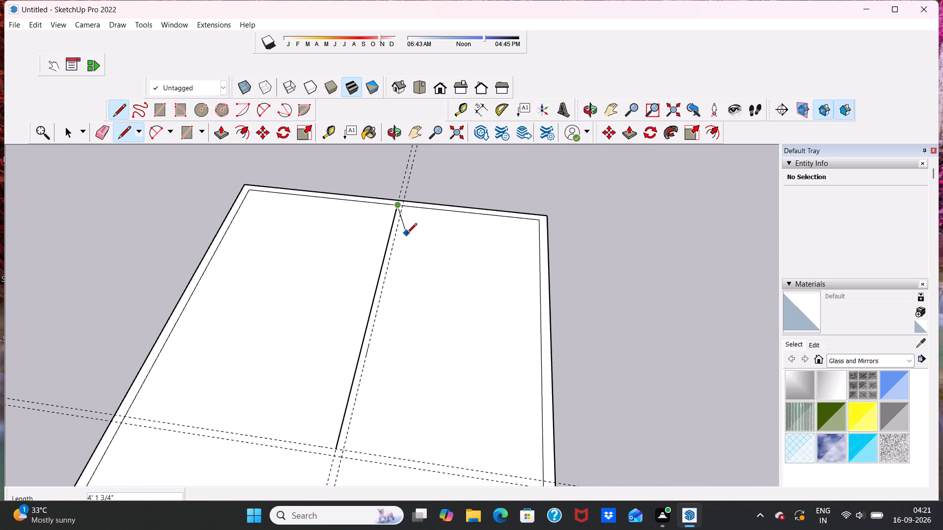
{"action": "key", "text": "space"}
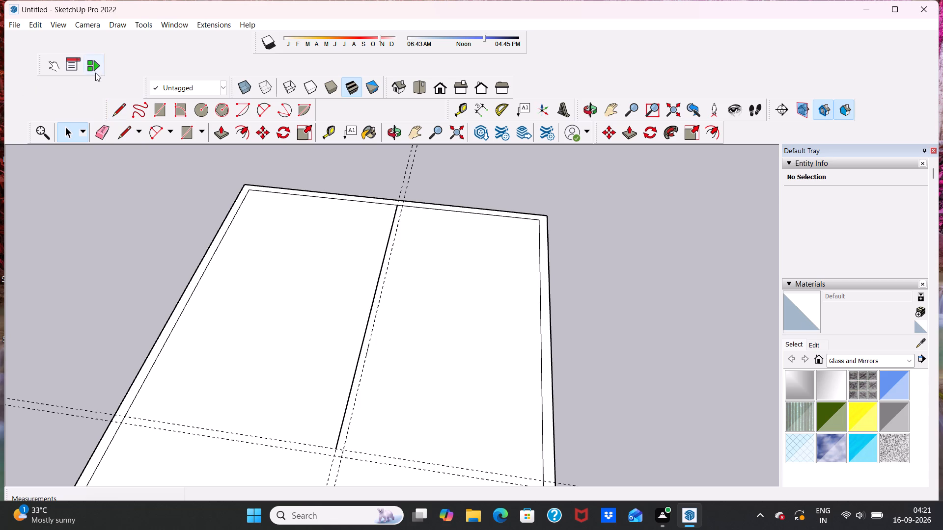
Draw the partition's second edge, about 26' long, on the other lengthwise guide up to the far wall's inner line.
{"action": "left_click", "coordinate": [119, 106]}
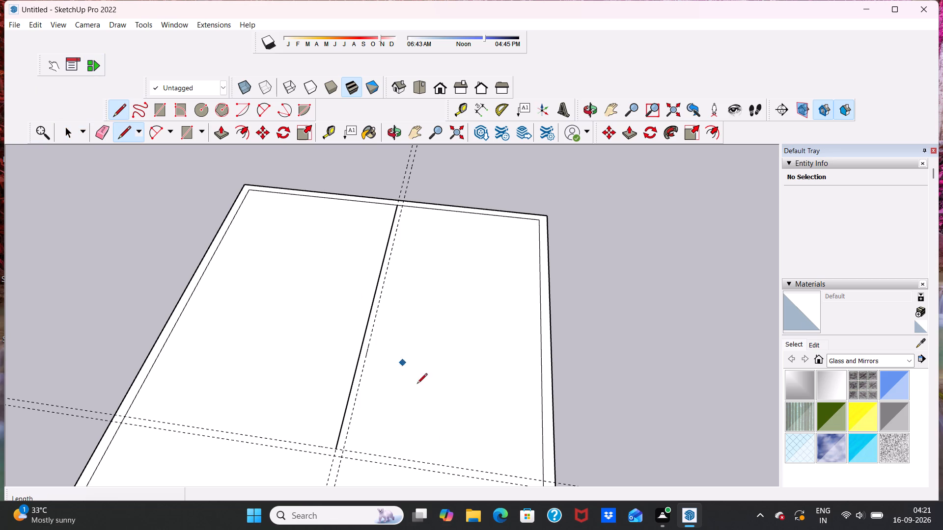
{"action": "scroll", "coordinate": [349, 435], "scroll_direction": "up", "scroll_amount": 2}
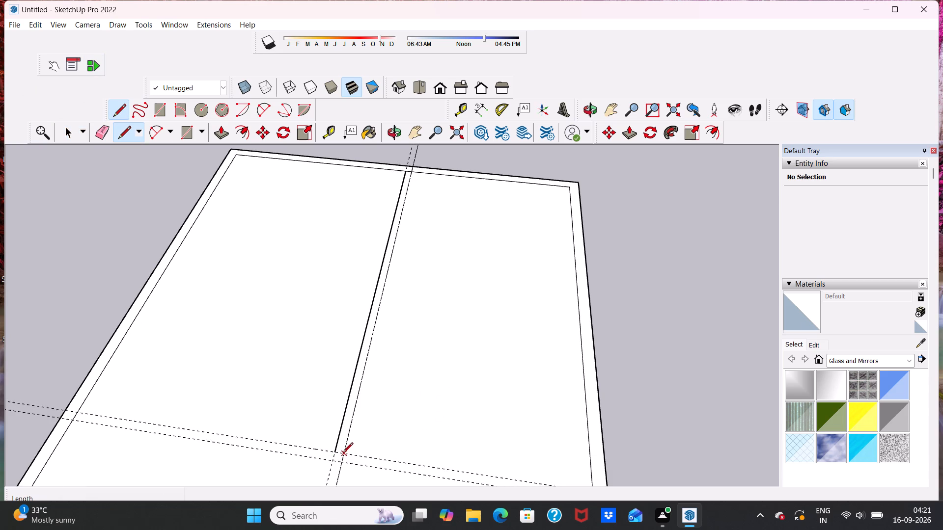
{"action": "left_click", "coordinate": [344, 453]}
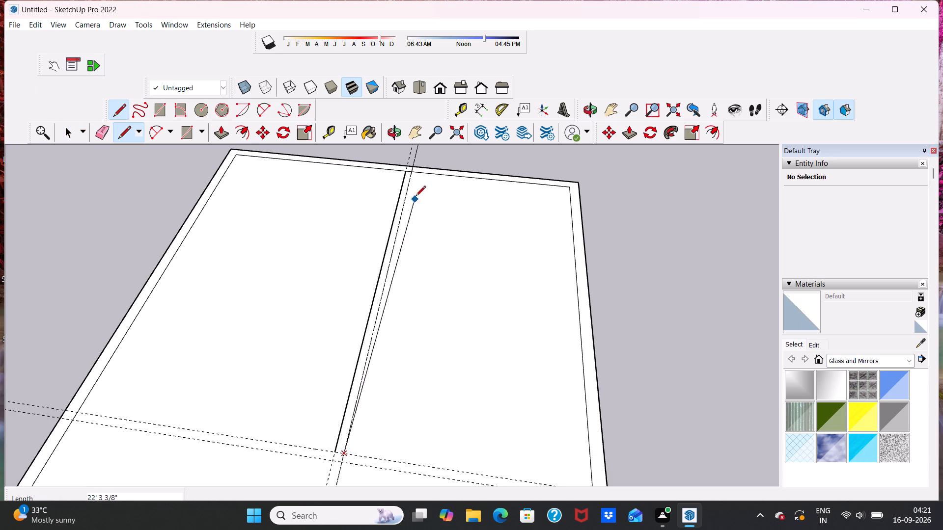
{"action": "left_click", "coordinate": [414, 171]}
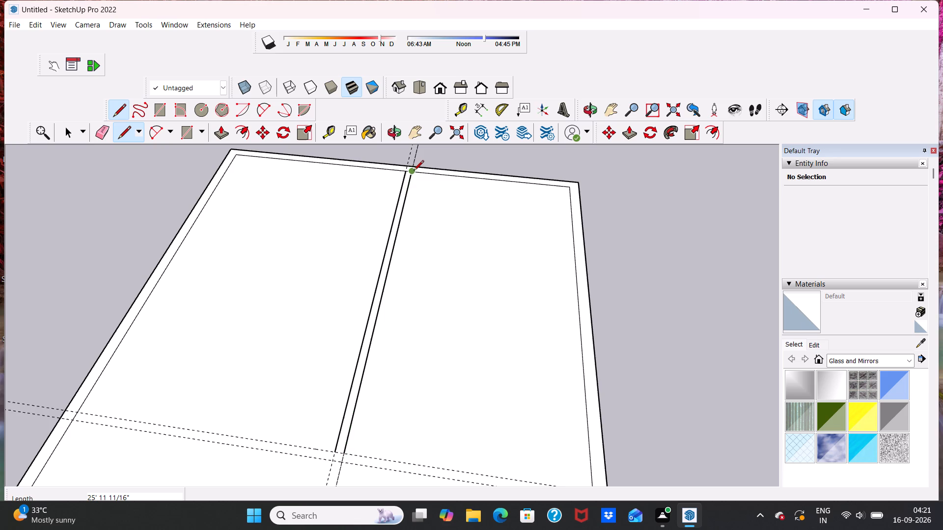
{"action": "scroll", "coordinate": [416, 186], "scroll_direction": "down", "scroll_amount": 9}
{"action": "left_click_drag", "start_coordinate": [408, 270], "coordinate": [400, 276]}
{"action": "key", "text": "space"}
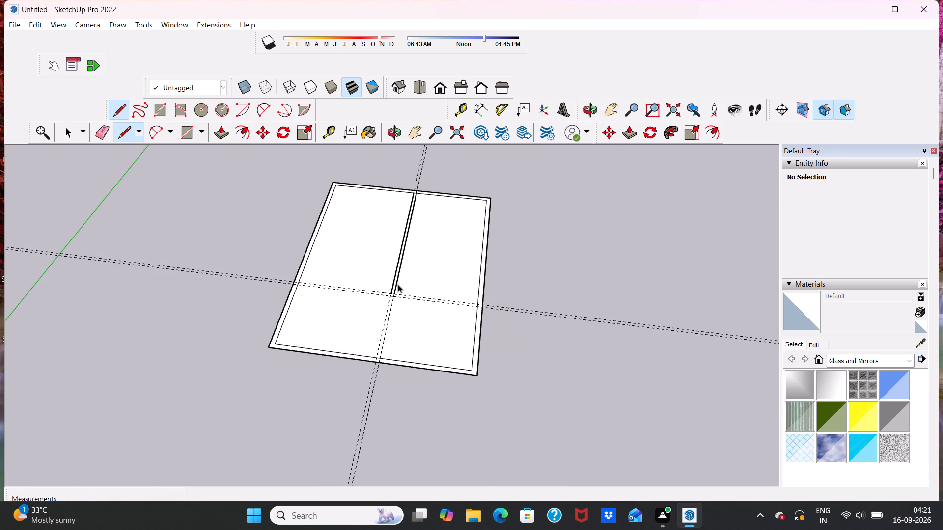
Draw a line about 13' long from the second partition edge's near end along the first crosswise guide to the side wall's inner line.
{"action": "scroll", "coordinate": [396, 297], "scroll_direction": "up", "scroll_amount": 10}
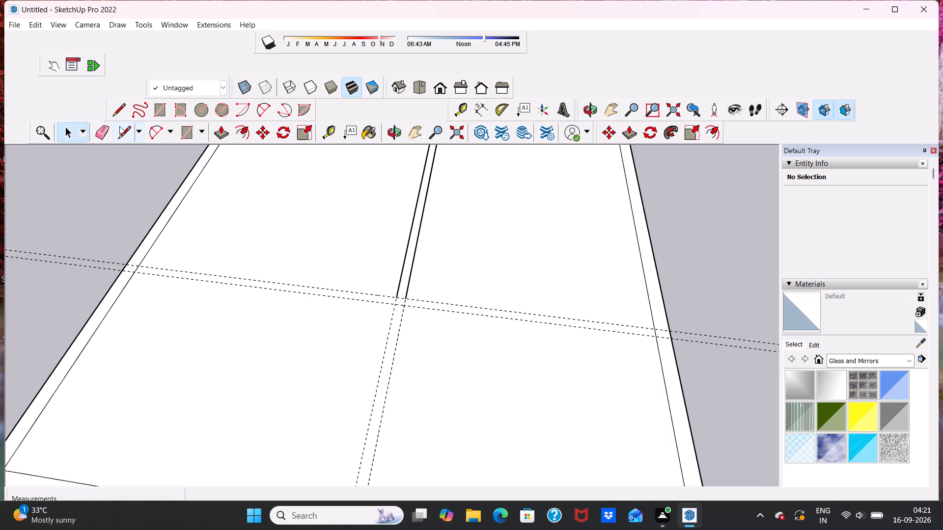
{"action": "left_click", "coordinate": [122, 129]}
{"action": "scroll", "coordinate": [329, 233], "scroll_direction": "down", "scroll_amount": 6}
{"action": "scroll", "coordinate": [437, 323], "scroll_direction": "up", "scroll_amount": 3}
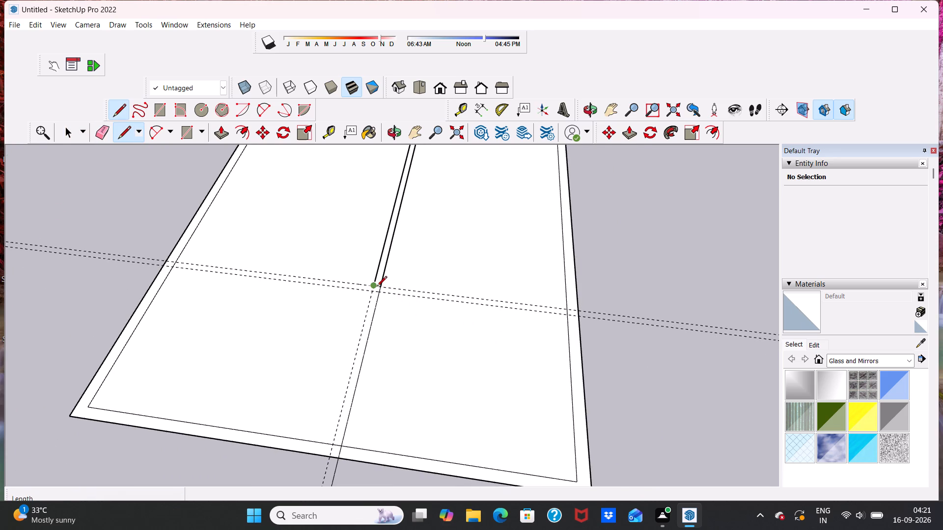
{"action": "left_click", "coordinate": [381, 290]}
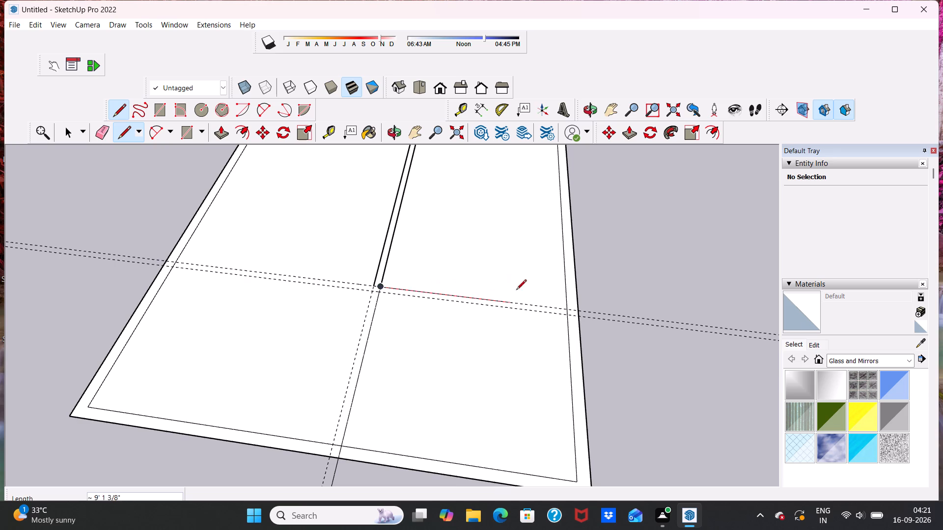
{"action": "left_click", "coordinate": [565, 310]}
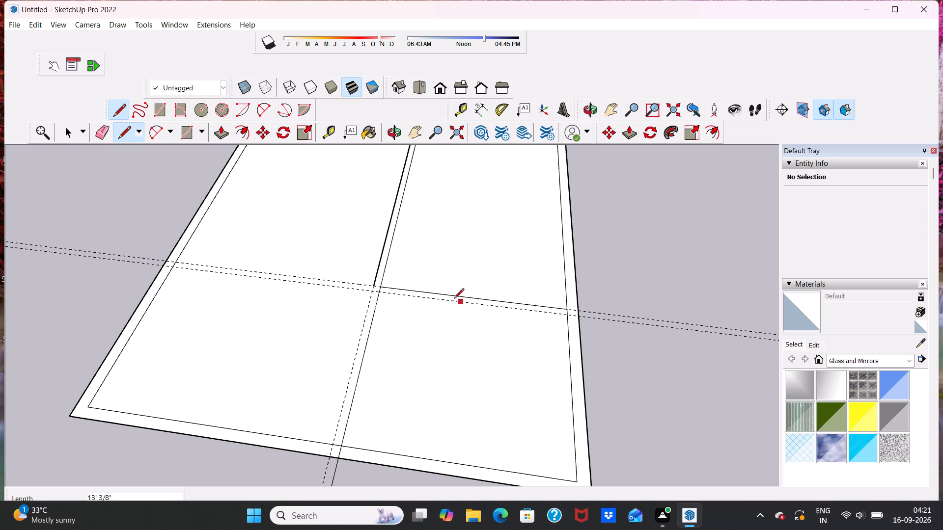
Close the partition corner with a short line between the crosswise guides, continuing about 13' 6" along the second guide to the side wall's inner line.
{"action": "left_click", "coordinate": [372, 286]}
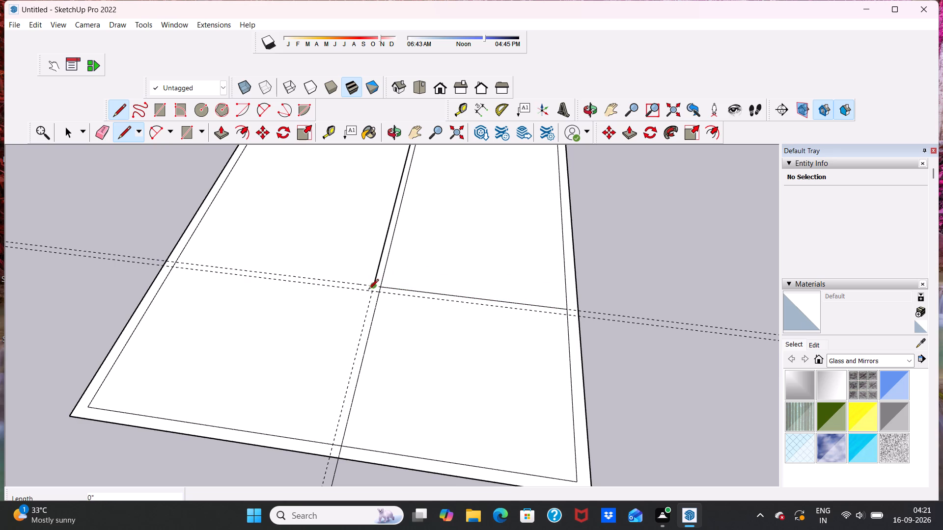
{"action": "left_click", "coordinate": [370, 293]}
{"action": "left_click", "coordinate": [566, 317]}
{"action": "key", "text": "space"}
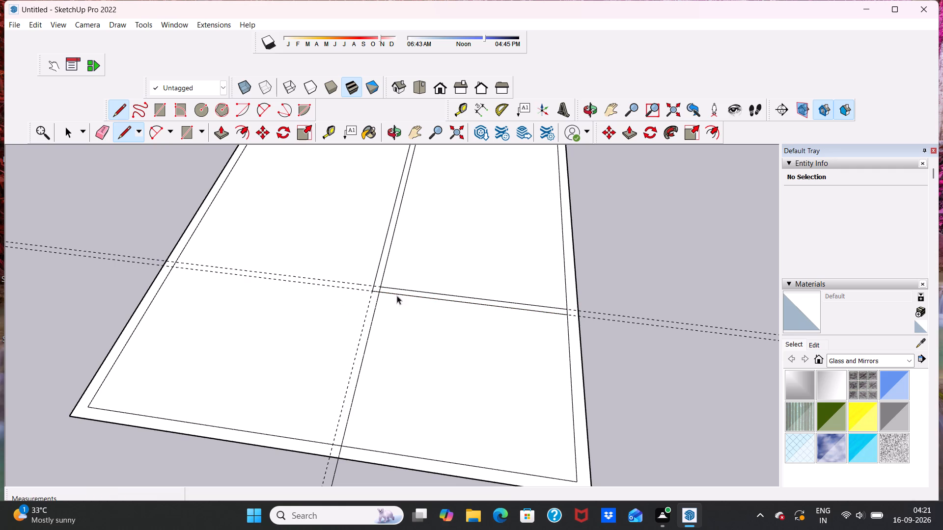
Erase the stray vertical line hanging below the plan at the far wall end of the lengthwise partition.
{"action": "scroll", "coordinate": [345, 280], "scroll_direction": "up", "scroll_amount": 5}
{"action": "scroll", "coordinate": [327, 290], "scroll_direction": "down", "scroll_amount": 5}
{"action": "scroll", "coordinate": [366, 242], "scroll_direction": "down", "scroll_amount": 5}
{"action": "middle_click_drag", "start_coordinate": [356, 286], "coordinate": [356, 227]}
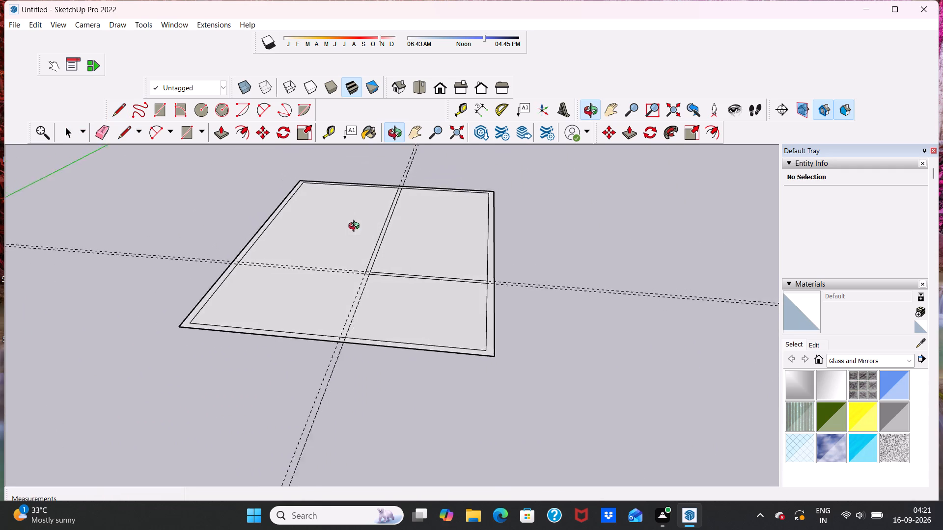
{"action": "middle_click_drag", "start_coordinate": [356, 227], "coordinate": [368, 242]}
{"action": "middle_click_drag", "start_coordinate": [388, 278], "coordinate": [419, 261]}
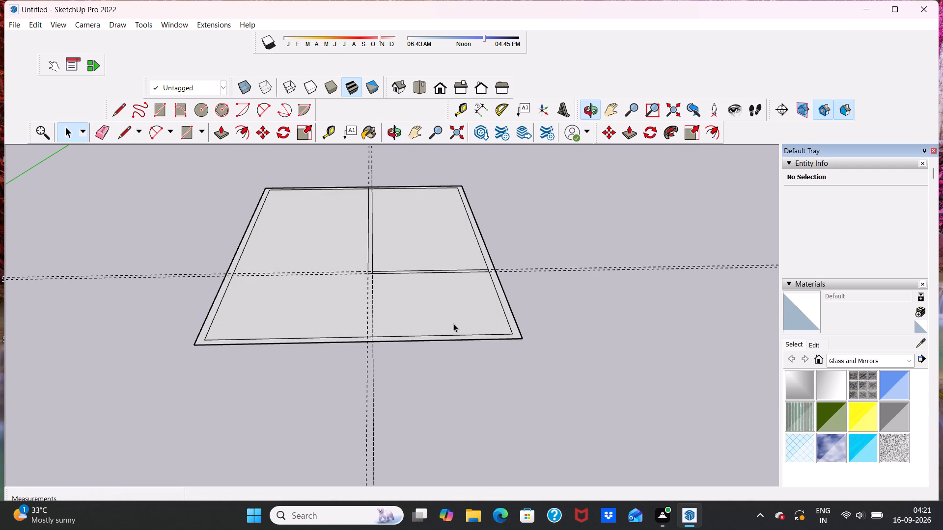
{"action": "scroll", "coordinate": [465, 318], "scroll_direction": "up", "scroll_amount": 4}
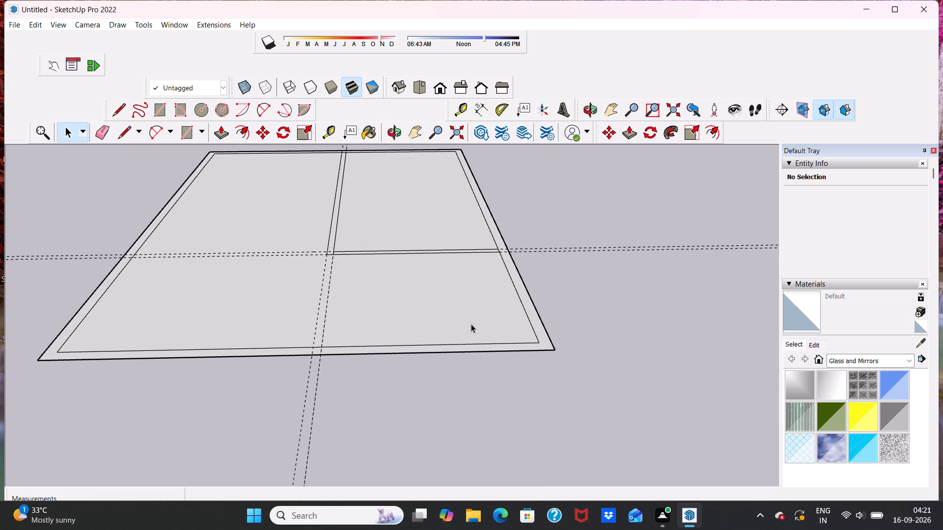
{"action": "middle_click_drag", "start_coordinate": [472, 320], "coordinate": [468, 154]}
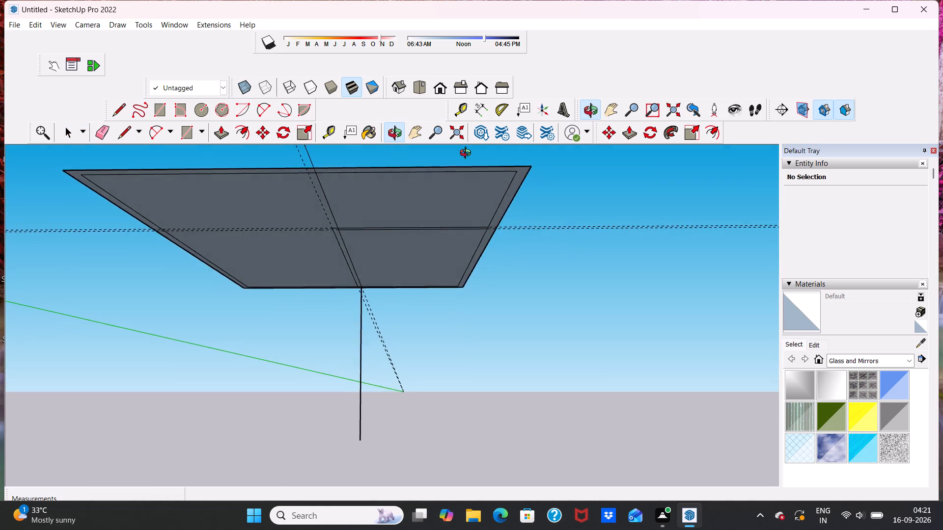
{"action": "middle_click_drag", "start_coordinate": [468, 154], "coordinate": [581, 218]}
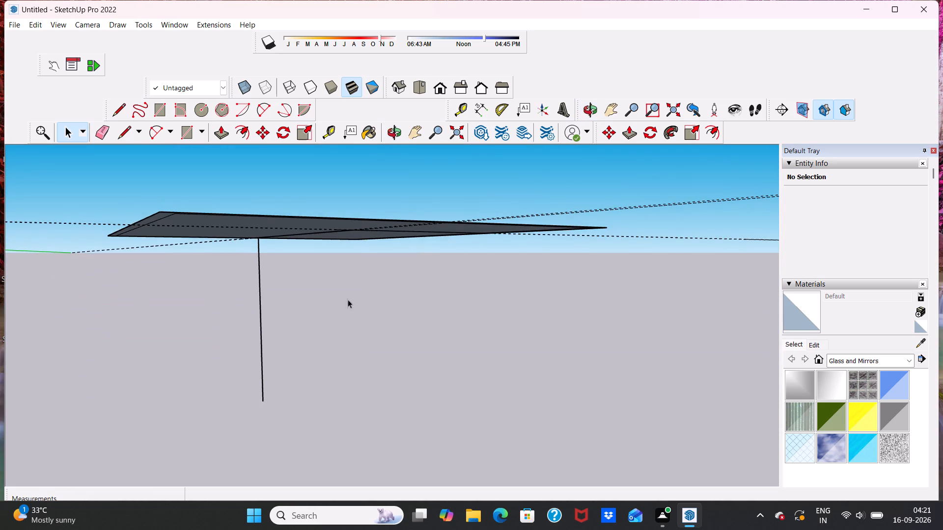
{"action": "middle_click_drag", "start_coordinate": [335, 285], "coordinate": [453, 185]}
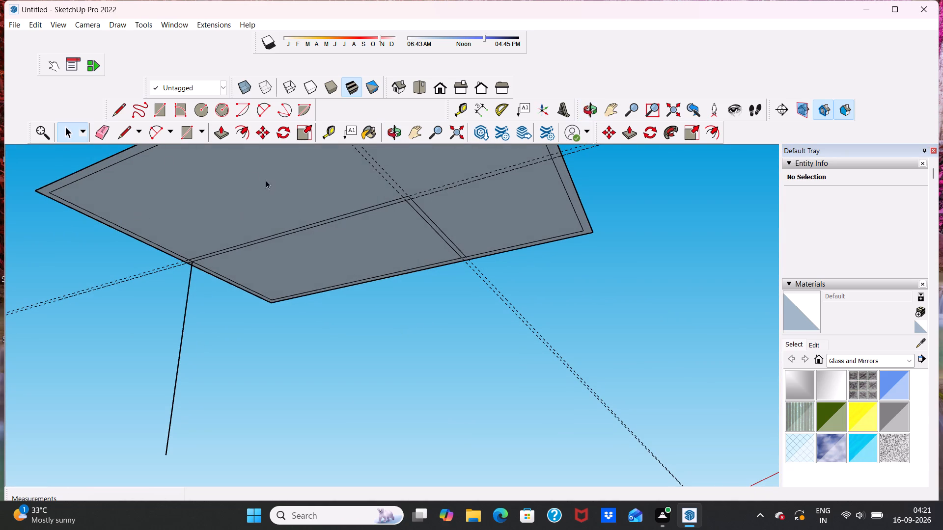
{"action": "left_click", "coordinate": [101, 130]}
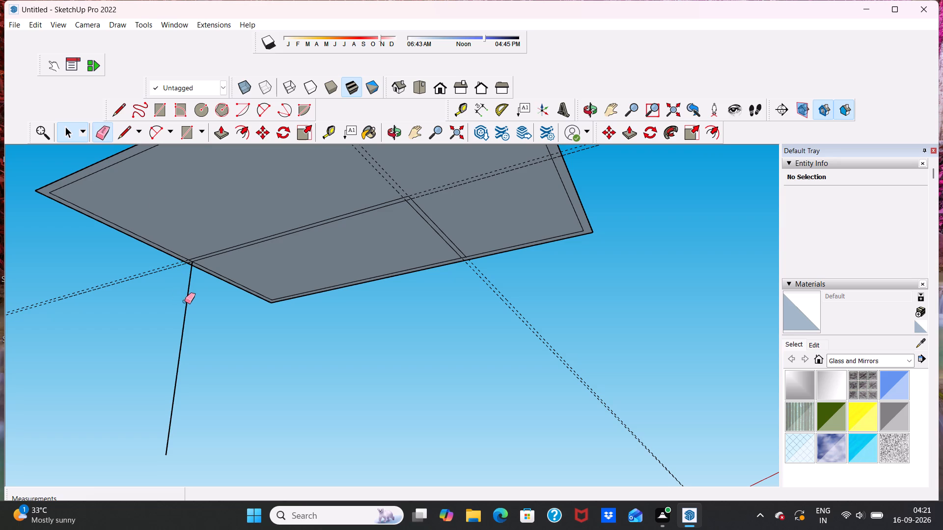
{"action": "left_click", "coordinate": [187, 300]}
Erase the two lengthwise and two crosswise guide lines running through the plan.
{"action": "scroll", "coordinate": [201, 277], "scroll_direction": "down", "scroll_amount": 1}
{"action": "middle_click_drag", "start_coordinate": [202, 278], "coordinate": [136, 382]}
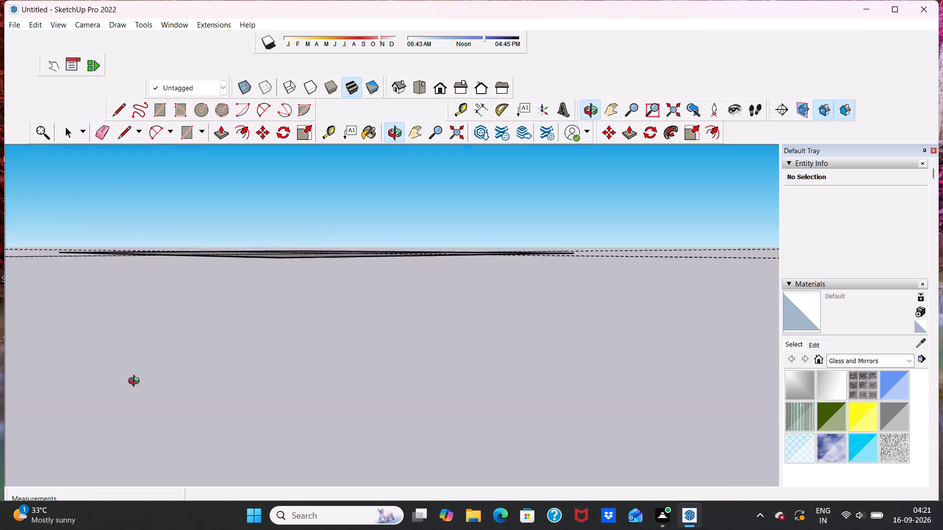
{"action": "middle_click_drag", "start_coordinate": [136, 382], "coordinate": [32, 480]}
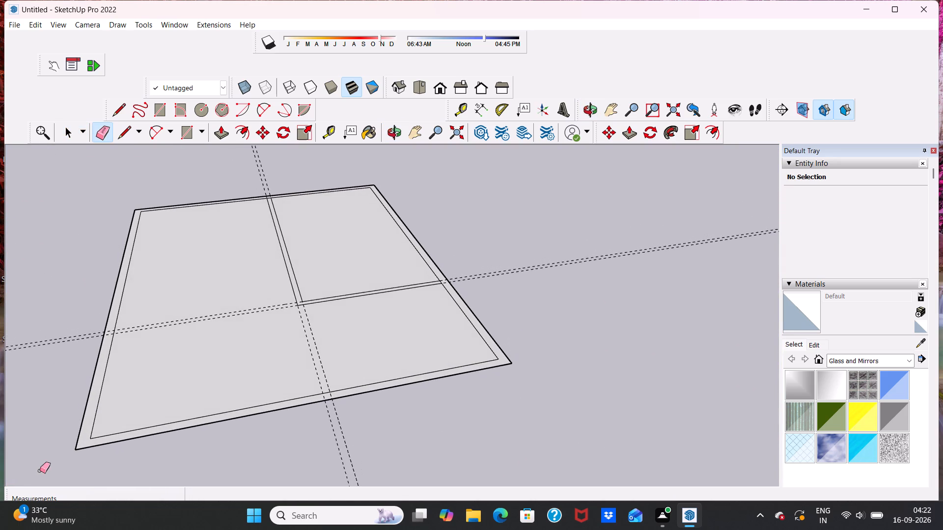
{"action": "scroll", "coordinate": [273, 394], "scroll_direction": "down", "scroll_amount": 2}
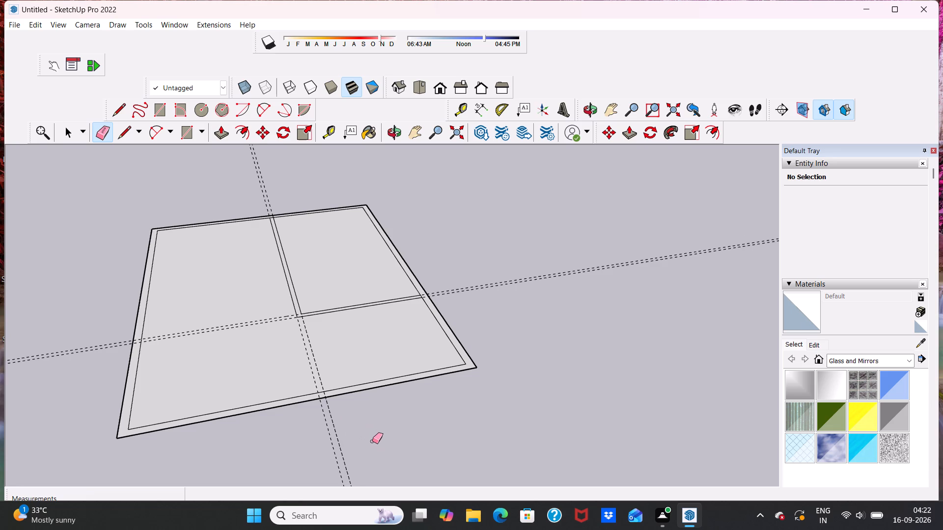
{"action": "scroll", "coordinate": [372, 441], "scroll_direction": "up", "scroll_amount": 3}
{"action": "scroll", "coordinate": [372, 441], "scroll_direction": "down", "scroll_amount": 1}
{"action": "middle_click_drag", "start_coordinate": [374, 441], "coordinate": [371, 430]}
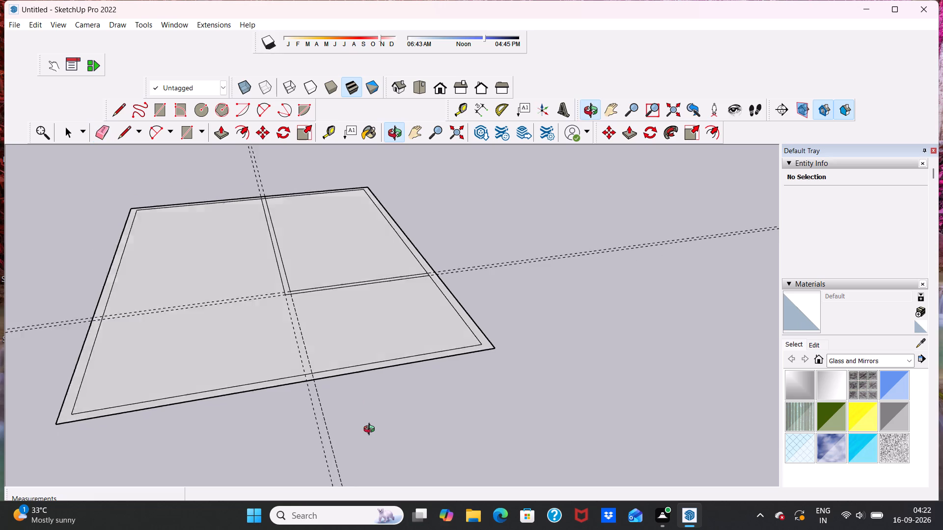
{"action": "middle_click_drag", "start_coordinate": [371, 430], "coordinate": [356, 343]}
{"action": "scroll", "coordinate": [359, 363], "scroll_direction": "down", "scroll_amount": 1}
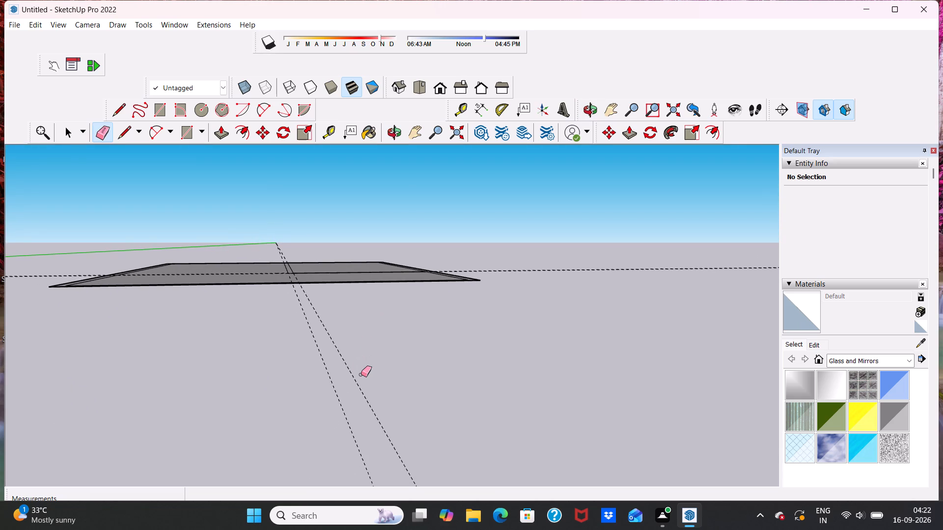
{"action": "middle_click_drag", "start_coordinate": [360, 374], "coordinate": [351, 403]}
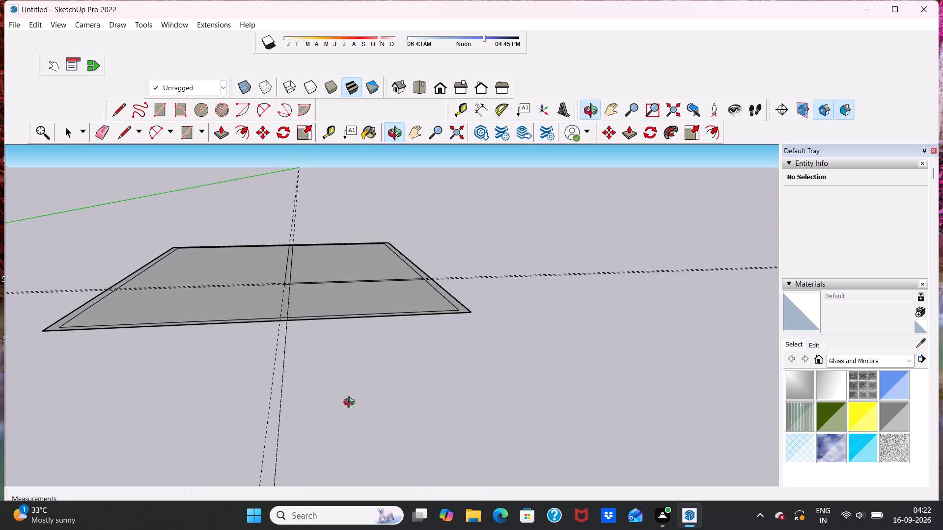
{"action": "middle_click_drag", "start_coordinate": [351, 403], "coordinate": [359, 407]}
{"action": "left_click_drag", "start_coordinate": [277, 400], "coordinate": [322, 397]}
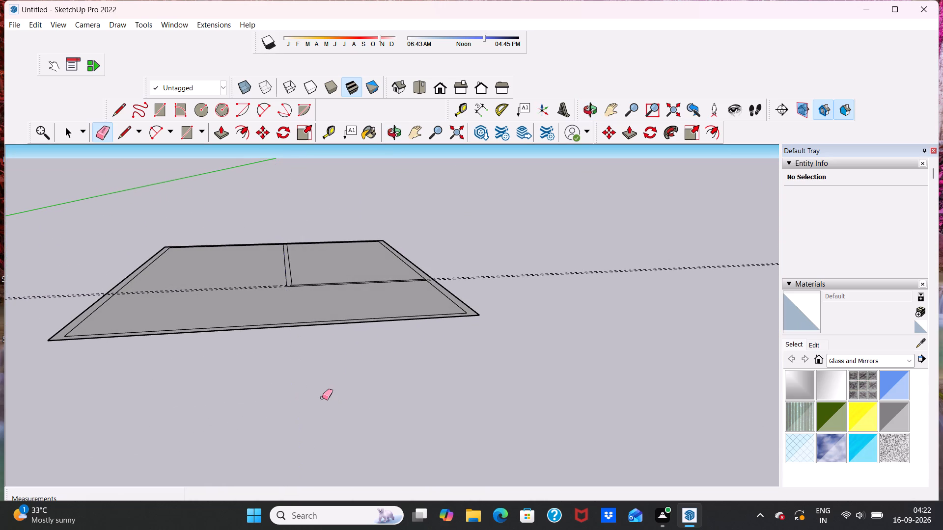
{"action": "left_click_drag", "start_coordinate": [201, 289], "coordinate": [201, 296]}
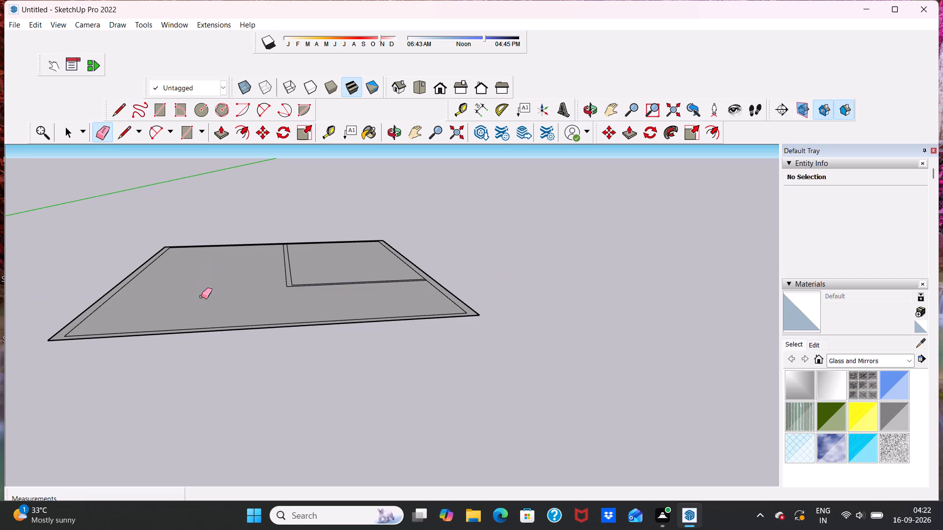
{"action": "key", "text": "space"}
Erase the short piece of the far wall's inner line between the lengthwise partition's two edges.
{"action": "middle_click_drag", "start_coordinate": [337, 291], "coordinate": [303, 394]}
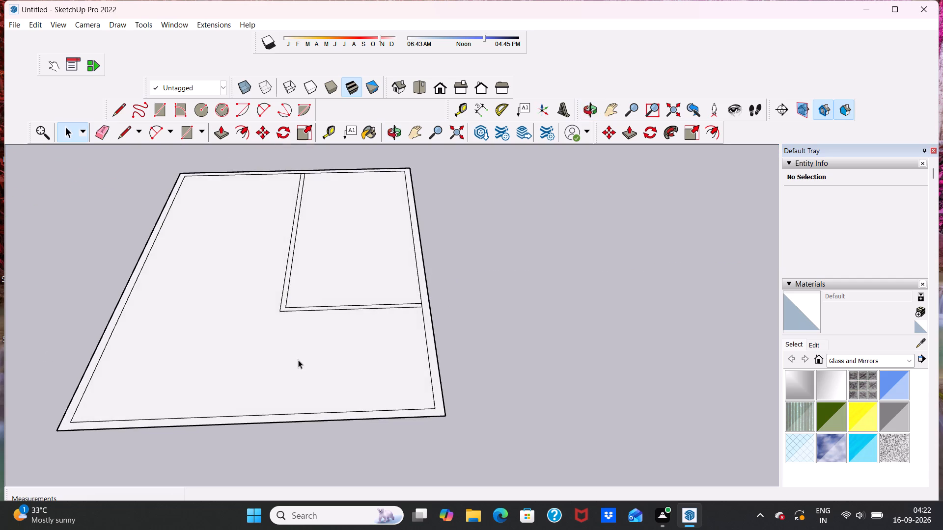
{"action": "scroll", "coordinate": [297, 357], "scroll_direction": "down", "scroll_amount": 5}
{"action": "middle_click_drag", "start_coordinate": [301, 359], "coordinate": [310, 308]}
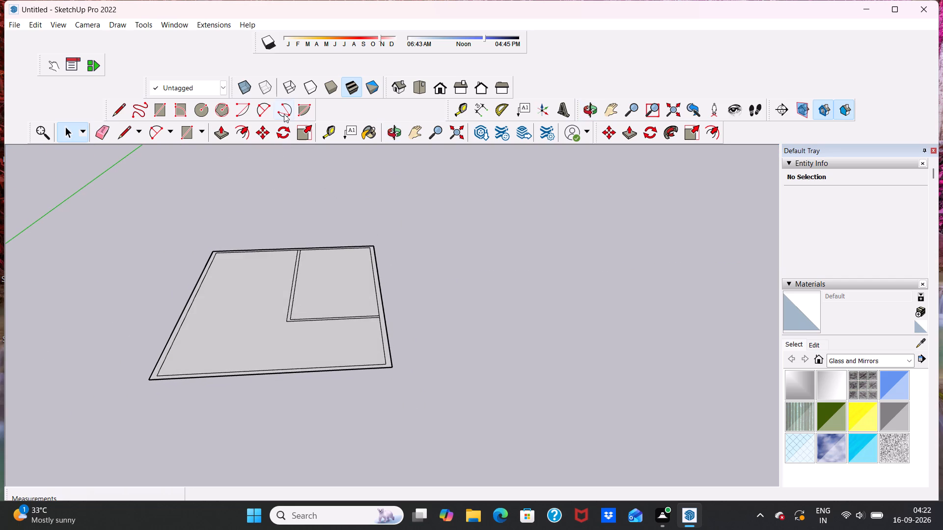
{"action": "scroll", "coordinate": [284, 114], "scroll_direction": "up", "scroll_amount": 9}
{"action": "scroll", "coordinate": [319, 360], "scroll_direction": "down", "scroll_amount": 5}
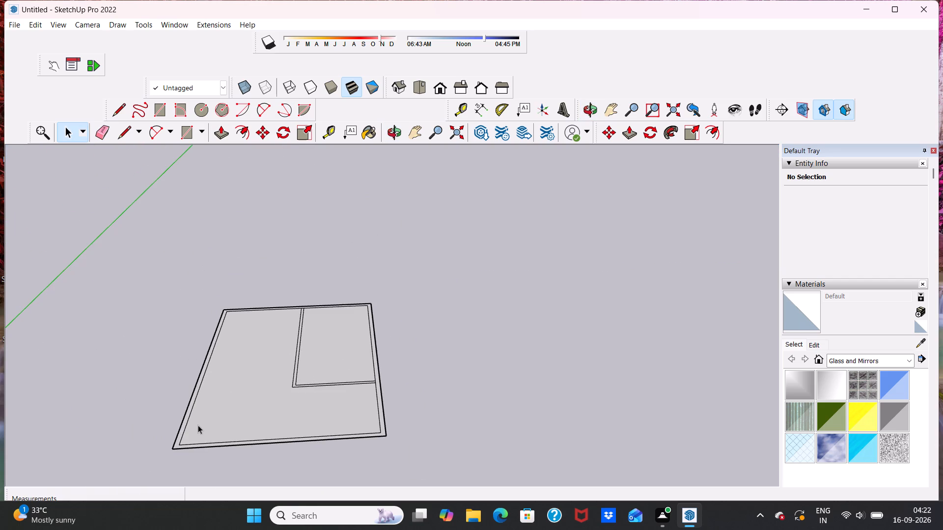
{"action": "scroll", "coordinate": [320, 318], "scroll_direction": "up", "scroll_amount": 5}
{"action": "scroll", "coordinate": [269, 239], "scroll_direction": "up", "scroll_amount": 2}
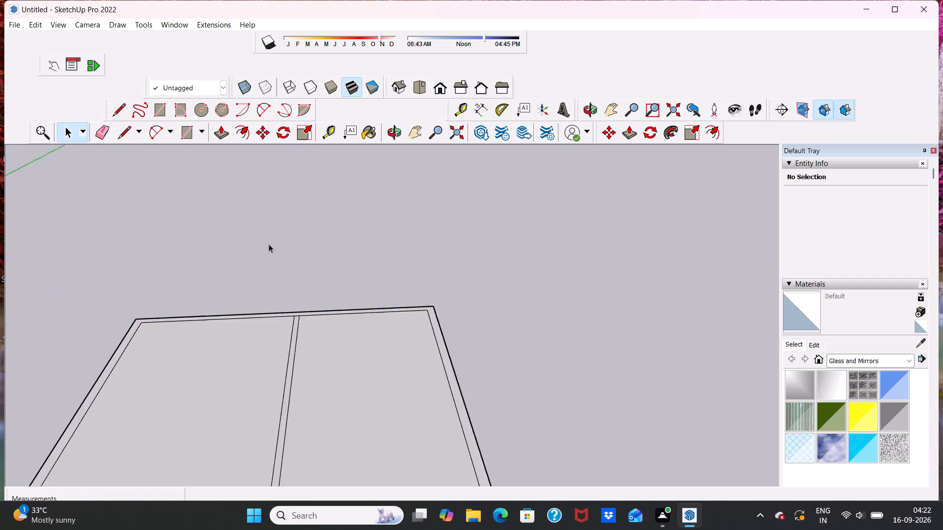
{"action": "scroll", "coordinate": [269, 244], "scroll_direction": "up", "scroll_amount": 2}
{"action": "middle_click_drag", "start_coordinate": [278, 282], "coordinate": [266, 457]}
{"action": "scroll", "coordinate": [266, 457], "scroll_direction": "down", "scroll_amount": 1}
{"action": "scroll", "coordinate": [273, 417], "scroll_direction": "up", "scroll_amount": 1}
{"action": "scroll", "coordinate": [281, 351], "scroll_direction": "down", "scroll_amount": 9}
{"action": "scroll", "coordinate": [277, 225], "scroll_direction": "down", "scroll_amount": 2}
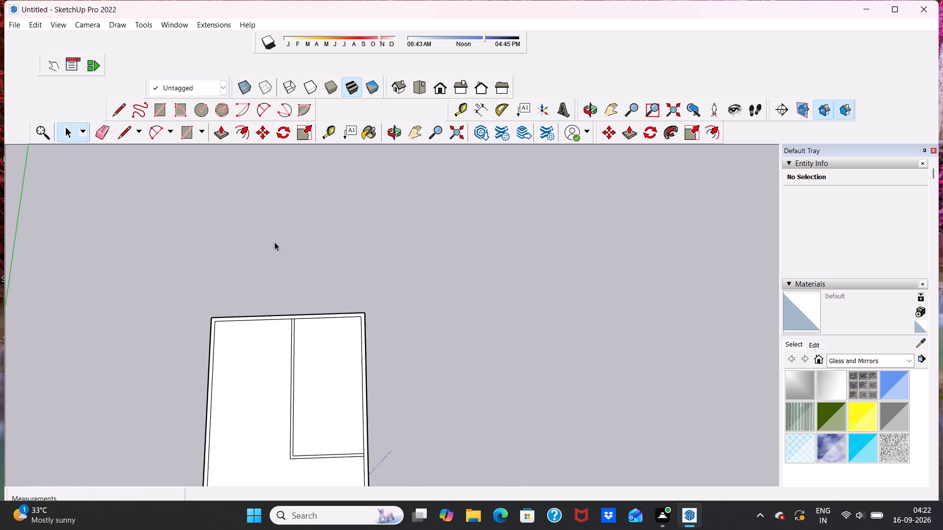
{"action": "scroll", "coordinate": [275, 242], "scroll_direction": "down", "scroll_amount": 1}
{"action": "scroll", "coordinate": [250, 160], "scroll_direction": "down", "scroll_amount": 4}
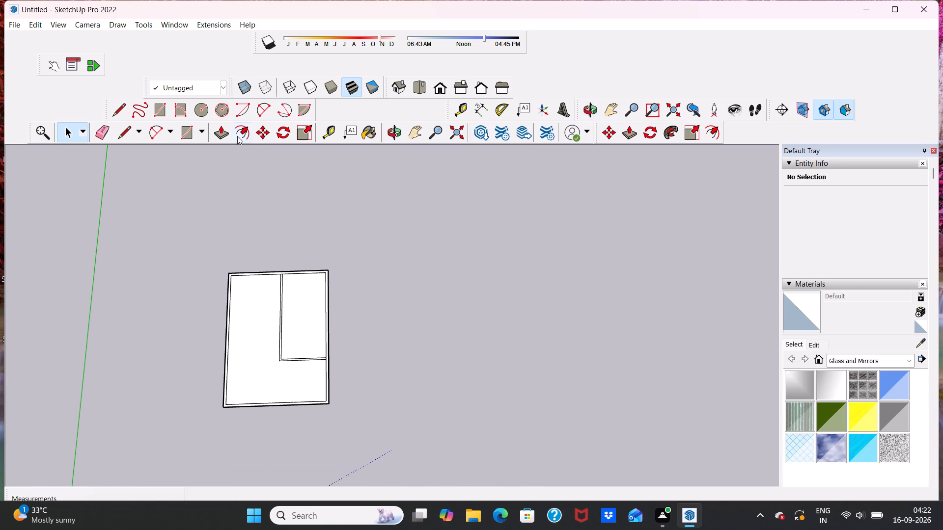
{"action": "scroll", "coordinate": [237, 134], "scroll_direction": "up", "scroll_amount": 2}
{"action": "left_click", "coordinate": [101, 131]}
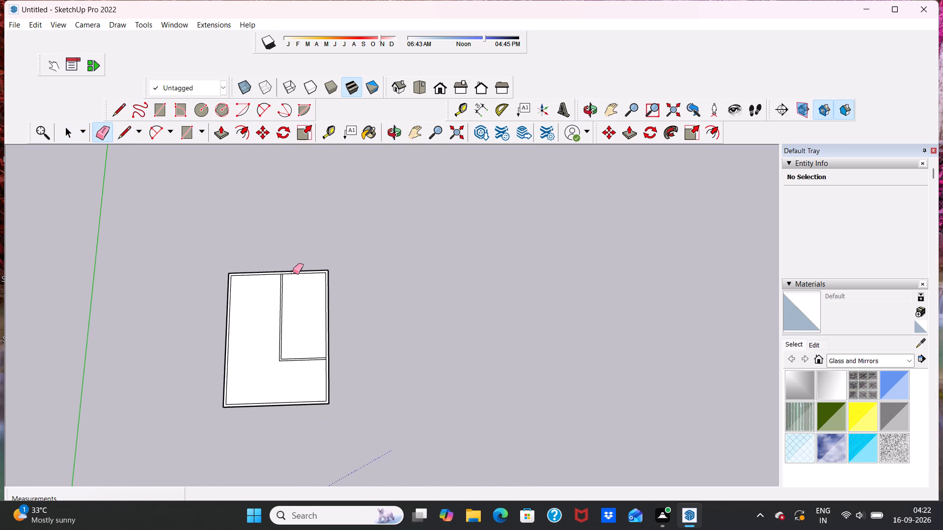
{"action": "scroll", "coordinate": [296, 273], "scroll_direction": "up", "scroll_amount": 18}
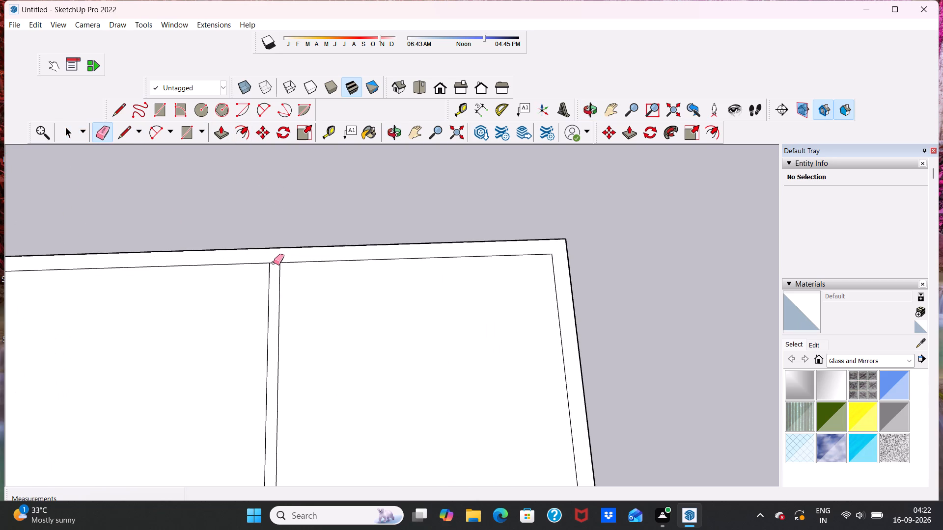
{"action": "left_click", "coordinate": [274, 263]}
Erase the short piece of the side wall's inner line between the crosswise partition's two edges.
{"action": "scroll", "coordinate": [280, 254], "scroll_direction": "down", "scroll_amount": 11}
{"action": "scroll", "coordinate": [357, 246], "scroll_direction": "up", "scroll_amount": 1}
{"action": "scroll", "coordinate": [356, 258], "scroll_direction": "down", "scroll_amount": 5}
{"action": "scroll", "coordinate": [371, 401], "scroll_direction": "up", "scroll_amount": 1}
{"action": "scroll", "coordinate": [377, 394], "scroll_direction": "down", "scroll_amount": 4}
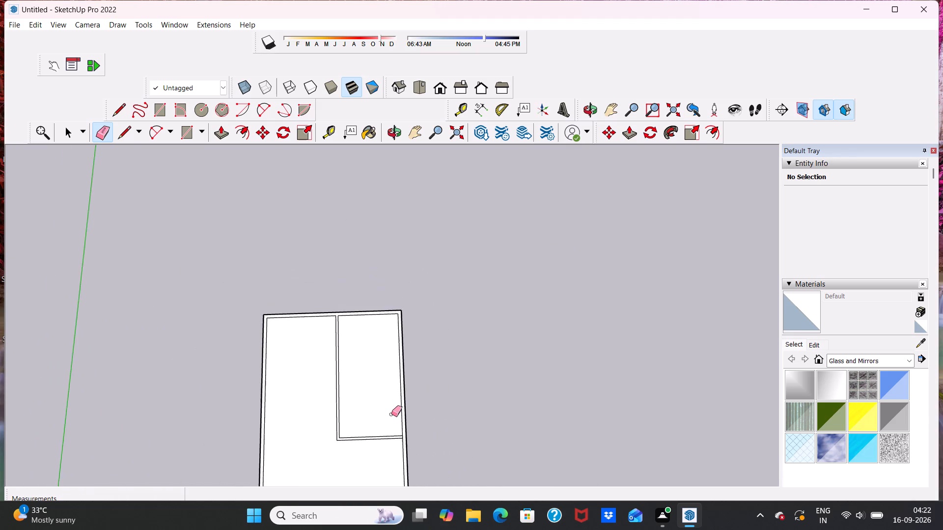
{"action": "scroll", "coordinate": [391, 414], "scroll_direction": "down", "scroll_amount": 1}
{"action": "scroll", "coordinate": [411, 435], "scroll_direction": "up", "scroll_amount": 19}
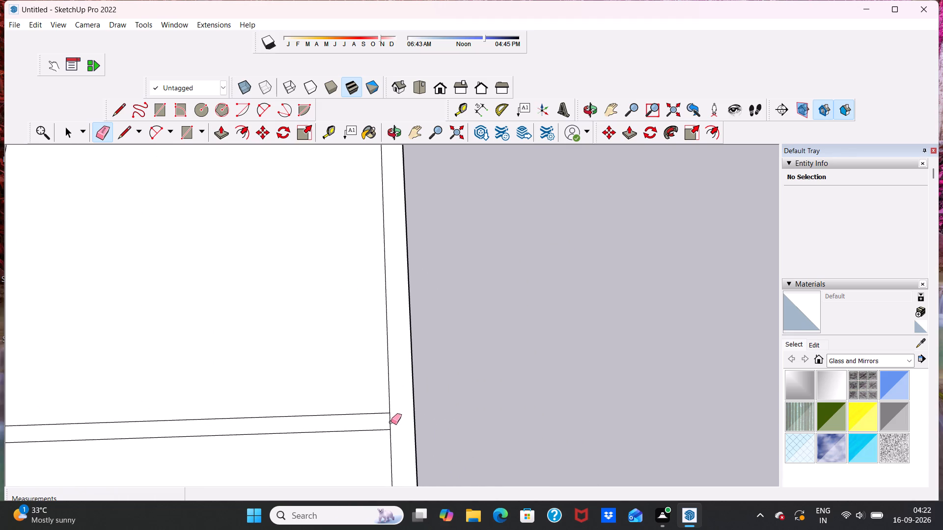
{"action": "left_click", "coordinate": [390, 420]}
{"action": "scroll", "coordinate": [390, 402], "scroll_direction": "down", "scroll_amount": 11}
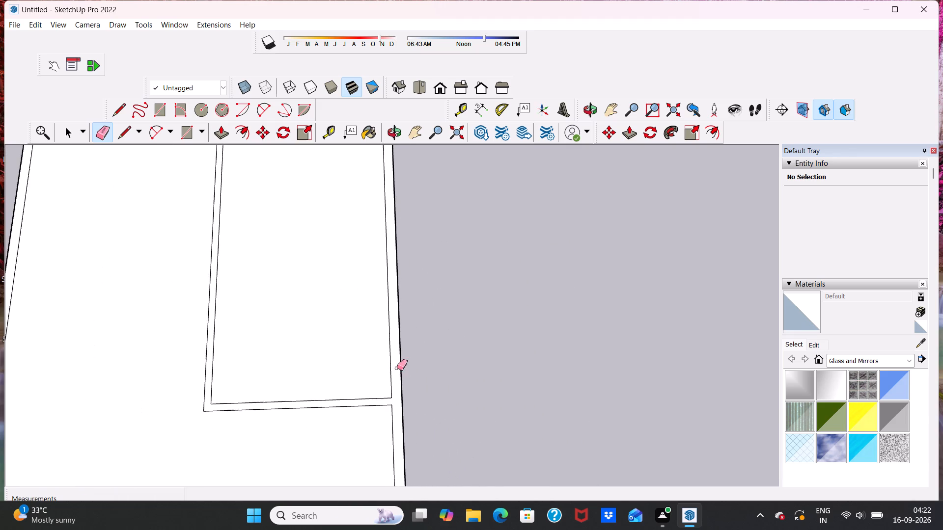
{"action": "scroll", "coordinate": [397, 368], "scroll_direction": "down", "scroll_amount": 1}
{"action": "key", "text": "space"}
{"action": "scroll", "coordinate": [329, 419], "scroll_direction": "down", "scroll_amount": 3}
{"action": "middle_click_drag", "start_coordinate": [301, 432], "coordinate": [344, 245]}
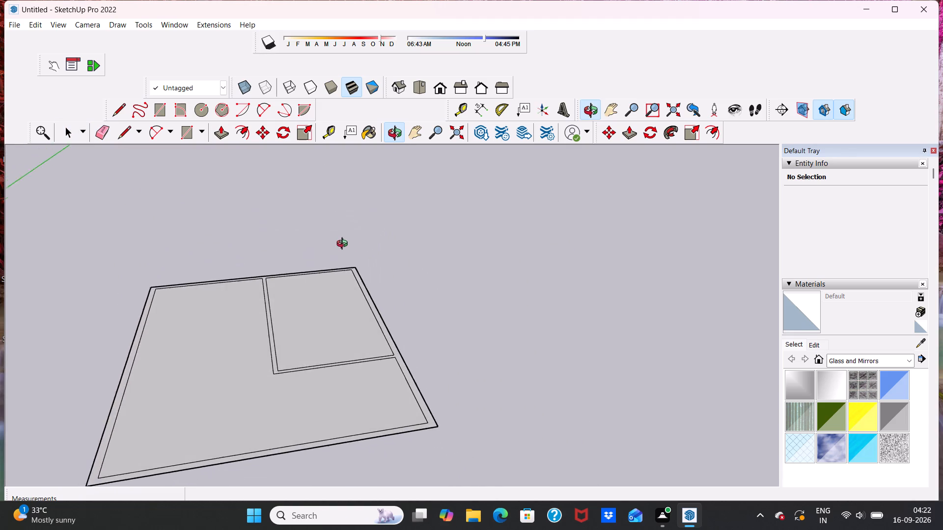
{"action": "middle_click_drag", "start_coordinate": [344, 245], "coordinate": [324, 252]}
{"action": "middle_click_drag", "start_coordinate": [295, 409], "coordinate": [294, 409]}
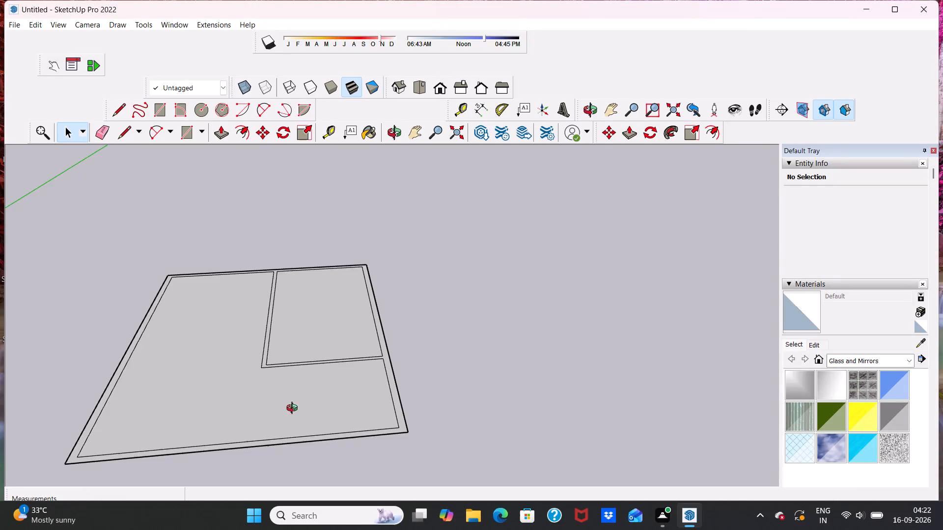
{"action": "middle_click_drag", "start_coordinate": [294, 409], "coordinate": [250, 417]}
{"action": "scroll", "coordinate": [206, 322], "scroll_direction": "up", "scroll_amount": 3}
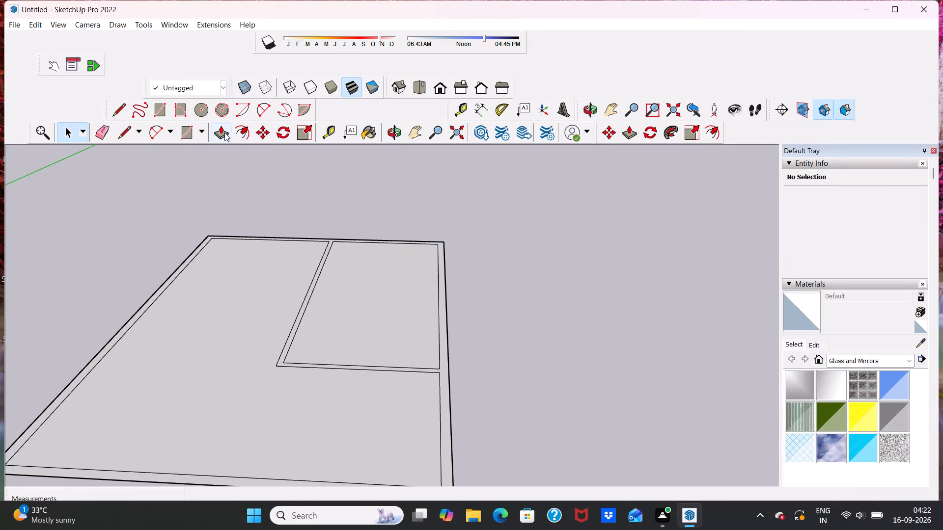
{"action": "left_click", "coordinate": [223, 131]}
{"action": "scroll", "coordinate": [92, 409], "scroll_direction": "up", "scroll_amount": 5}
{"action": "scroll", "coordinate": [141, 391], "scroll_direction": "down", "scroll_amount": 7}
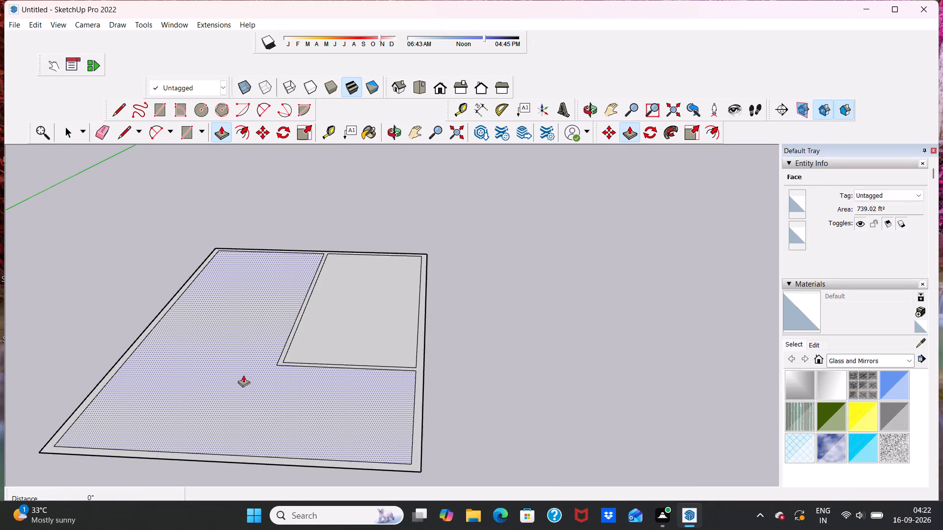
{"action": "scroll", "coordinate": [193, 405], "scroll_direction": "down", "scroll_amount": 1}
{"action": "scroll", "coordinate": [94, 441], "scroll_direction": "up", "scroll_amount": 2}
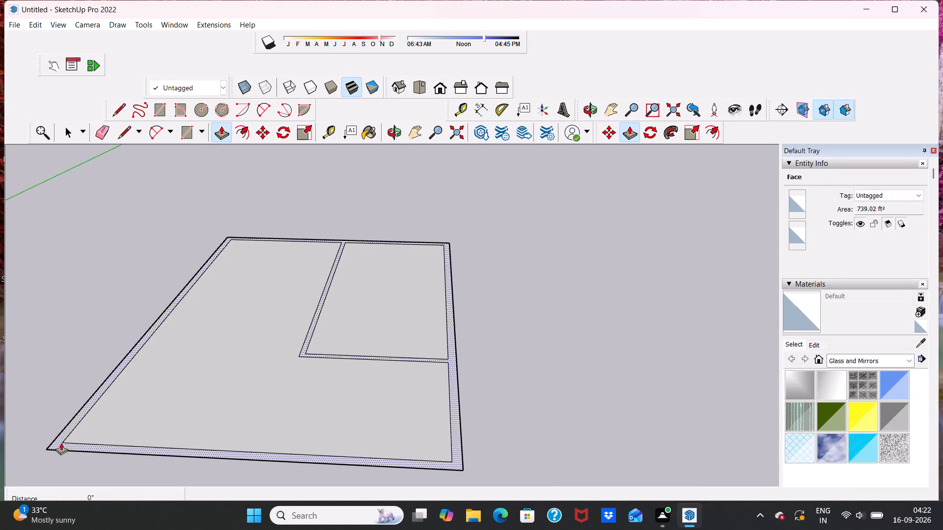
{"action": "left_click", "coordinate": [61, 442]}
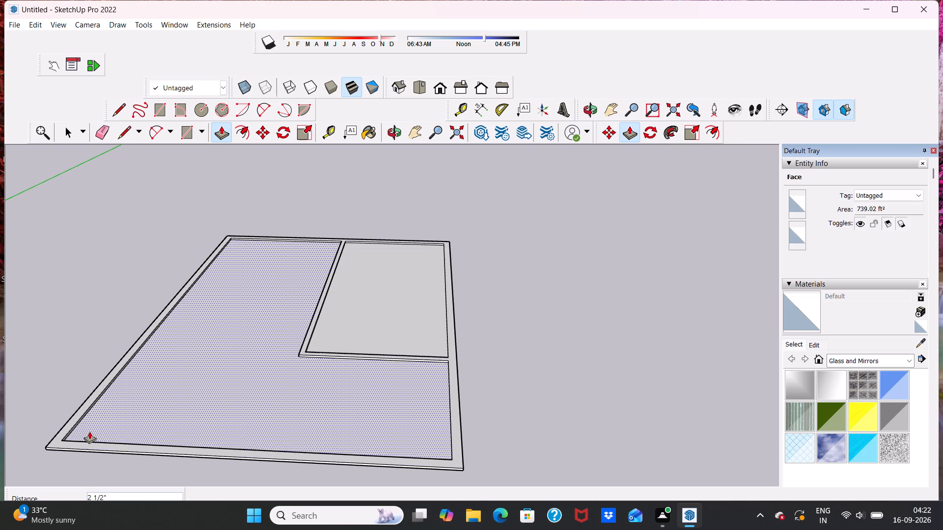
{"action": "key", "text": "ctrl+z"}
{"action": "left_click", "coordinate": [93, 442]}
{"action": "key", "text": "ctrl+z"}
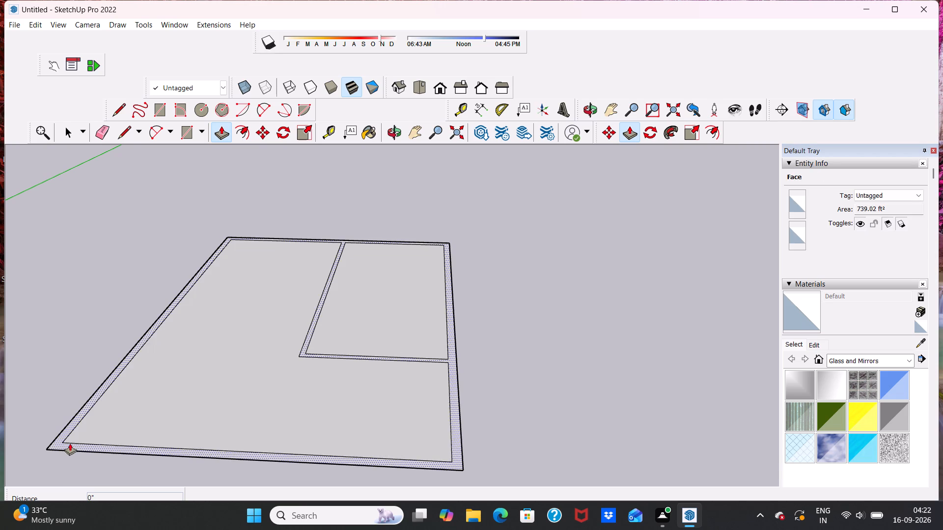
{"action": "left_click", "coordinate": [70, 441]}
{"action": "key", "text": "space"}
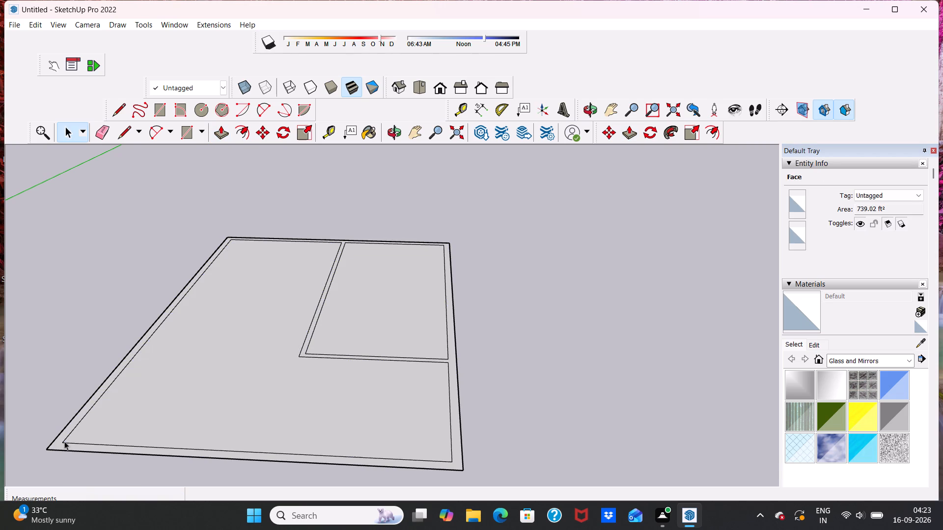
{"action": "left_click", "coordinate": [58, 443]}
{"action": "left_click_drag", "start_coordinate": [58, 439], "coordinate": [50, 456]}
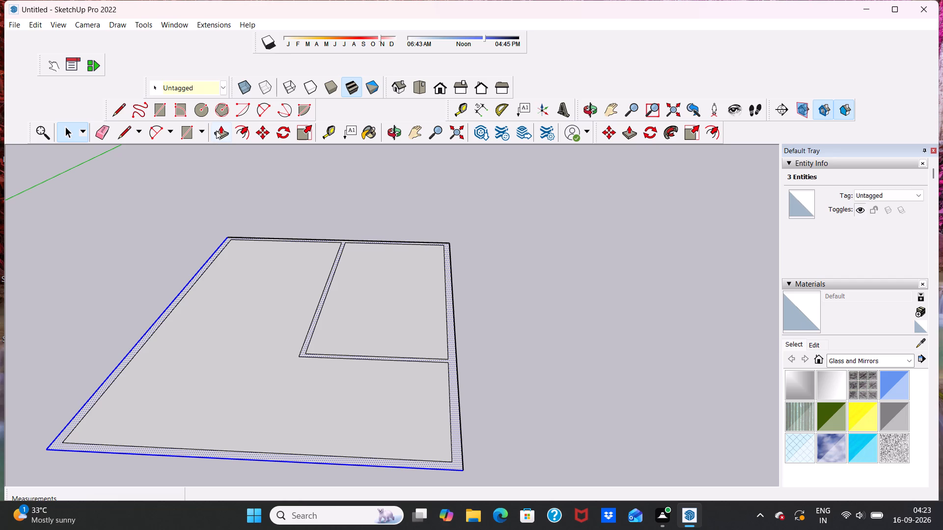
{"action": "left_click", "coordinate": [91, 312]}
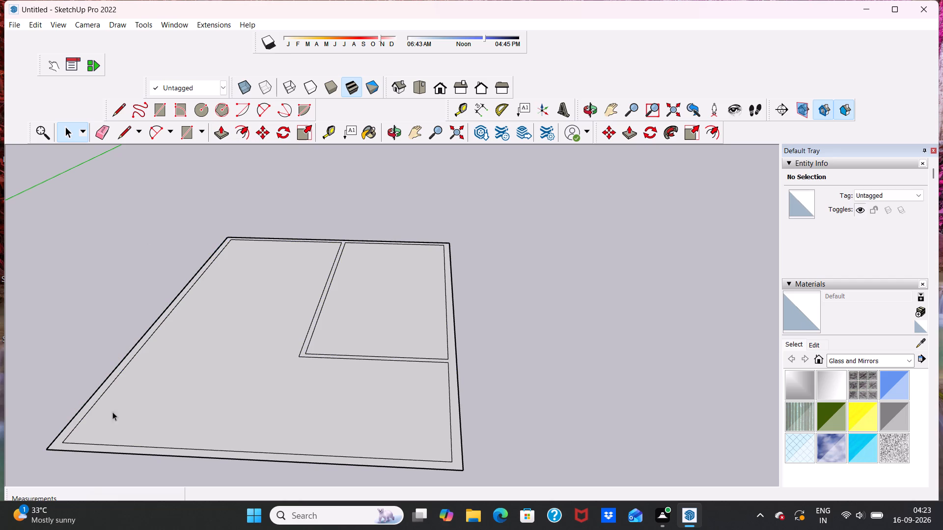
Select the joined face of the outer walls and partitions and raise it 10' with Push/Pull.
{"action": "left_click", "coordinate": [56, 444]}
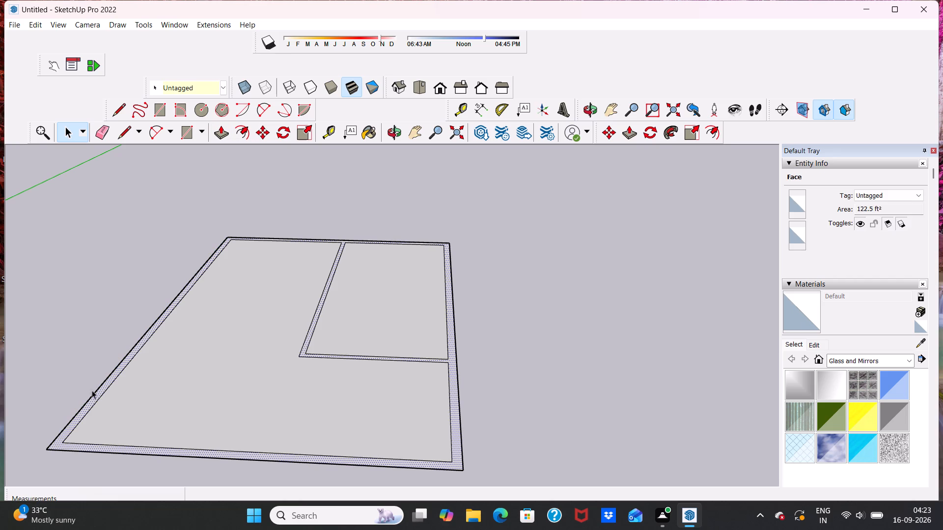
{"action": "left_click", "coordinate": [216, 130]}
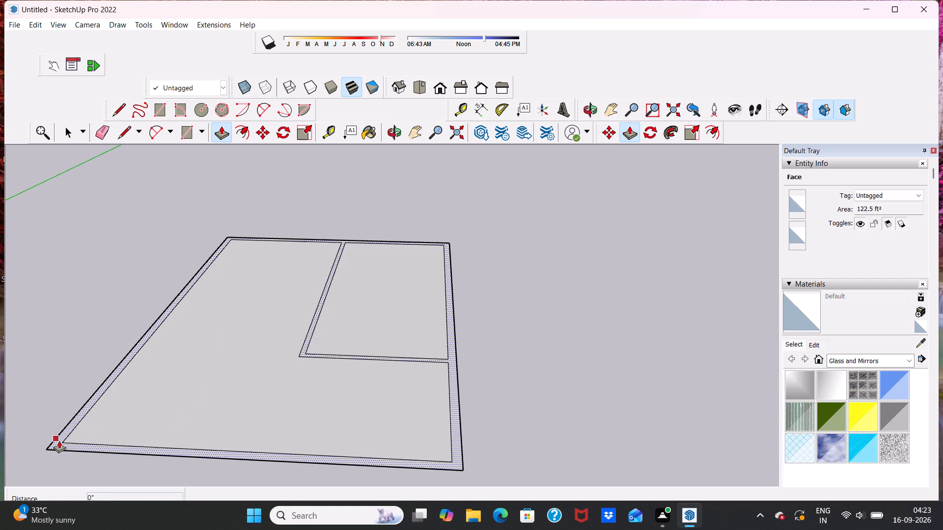
{"action": "left_click", "coordinate": [59, 441]}
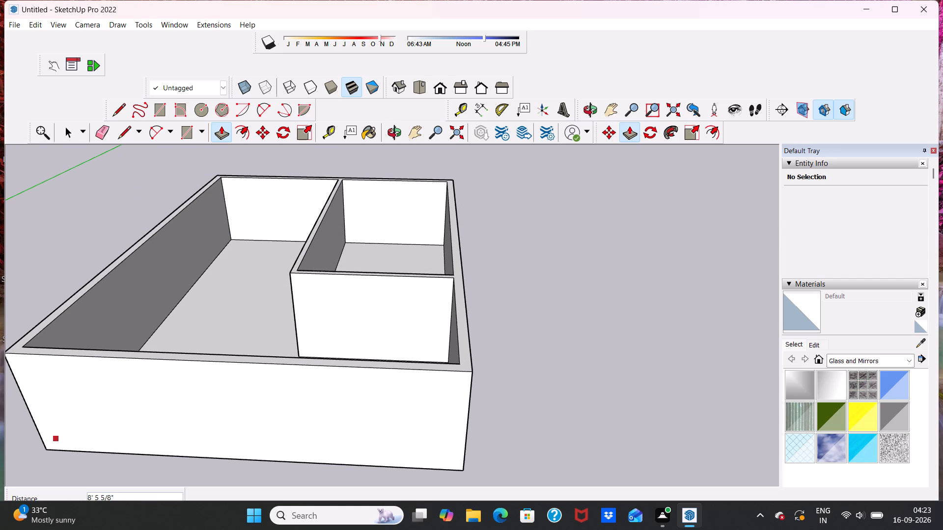
{"action": "key", "text": "1"}
{"action": "key", "text": "0"}
{"action": "key", "text": "apostrophe"}
{"action": "key", "text": "Return"}
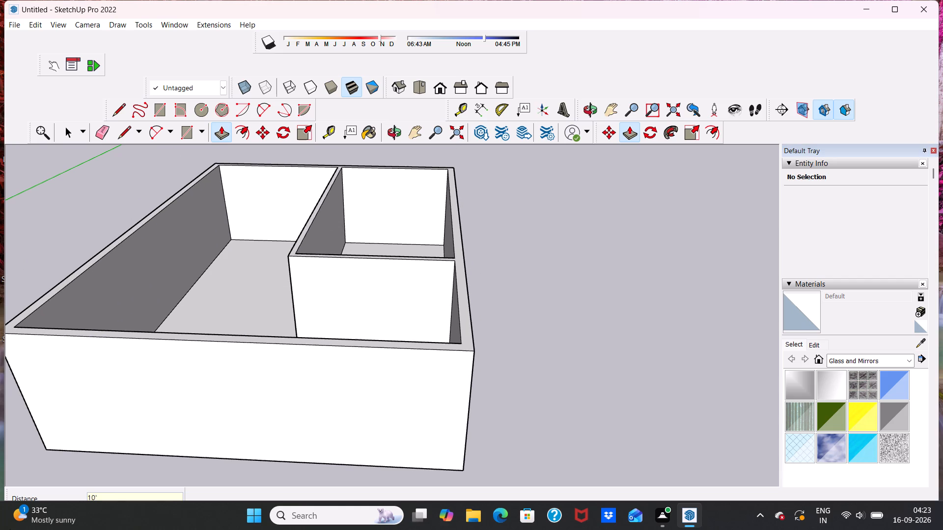
{"action": "scroll", "coordinate": [437, 192], "scroll_direction": "down", "scroll_amount": 1}
{"action": "key", "text": "space"}
Examine the raised outer walls and partitions from low and high angles, inside and out.
{"action": "middle_click_drag", "start_coordinate": [374, 302], "coordinate": [377, 202]}
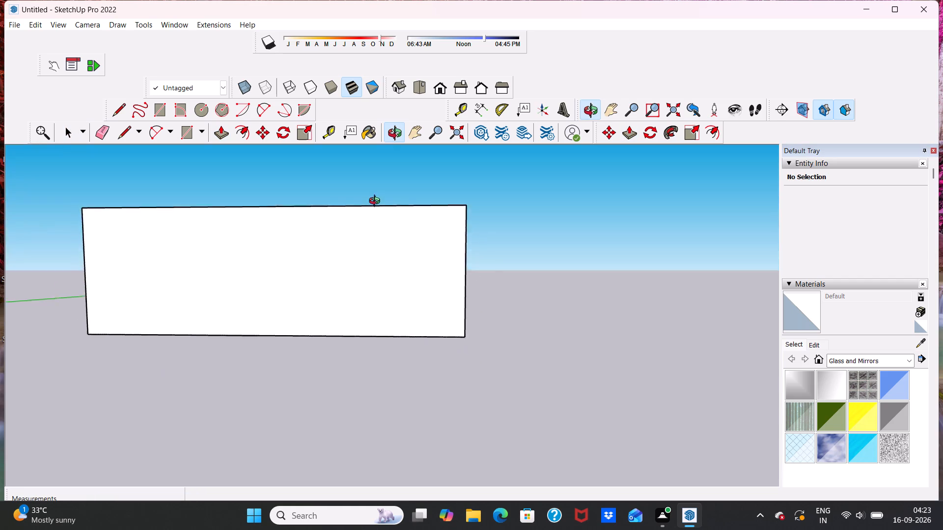
{"action": "middle_click_drag", "start_coordinate": [377, 202], "coordinate": [410, 237]}
{"action": "scroll", "coordinate": [378, 232], "scroll_direction": "down", "scroll_amount": 5}
{"action": "middle_click_drag", "start_coordinate": [371, 243], "coordinate": [362, 315]}
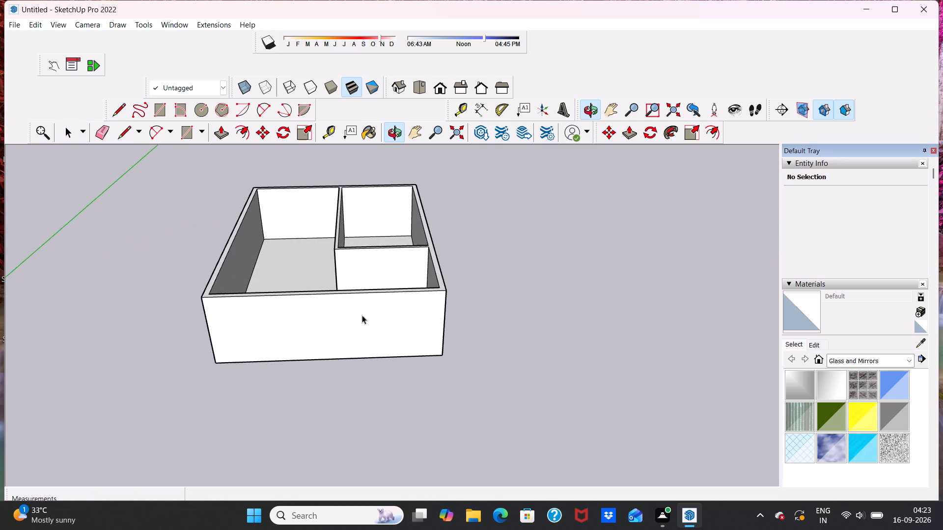
{"action": "scroll", "coordinate": [369, 287], "scroll_direction": "up", "scroll_amount": 5}
{"action": "middle_click_drag", "start_coordinate": [323, 287], "coordinate": [355, 238]}
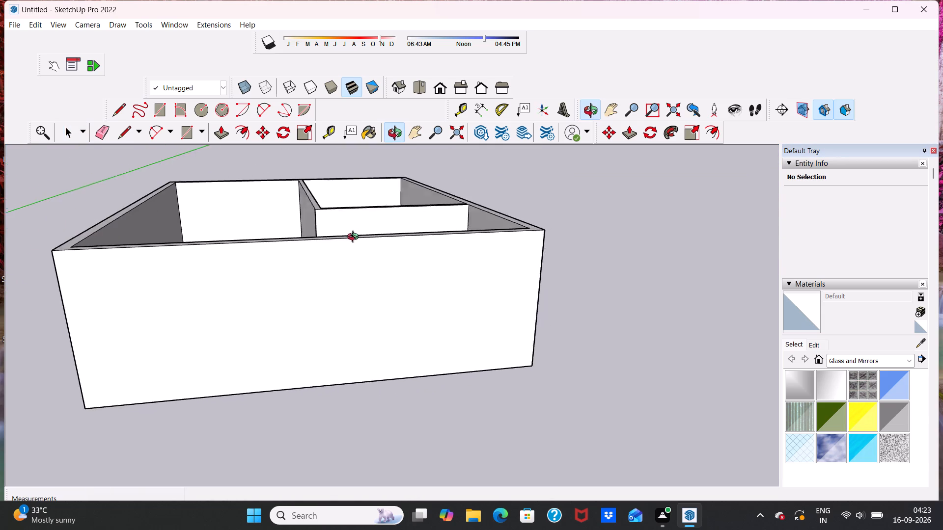
{"action": "middle_click_drag", "start_coordinate": [355, 238], "coordinate": [315, 276]}
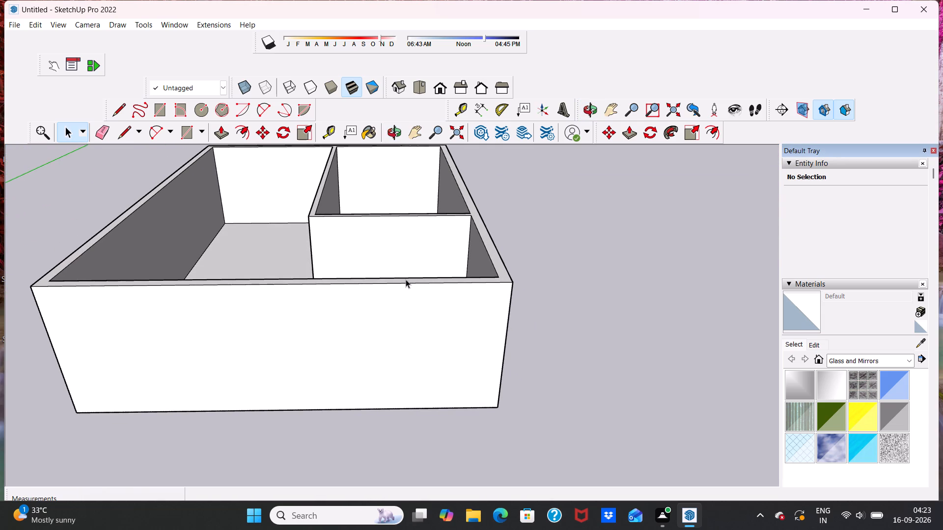
{"action": "middle_click_drag", "start_coordinate": [403, 279], "coordinate": [389, 263]}
{"action": "scroll", "coordinate": [389, 263], "scroll_direction": "down", "scroll_amount": 3}
{"action": "middle_click_drag", "start_coordinate": [387, 269], "coordinate": [399, 321]}
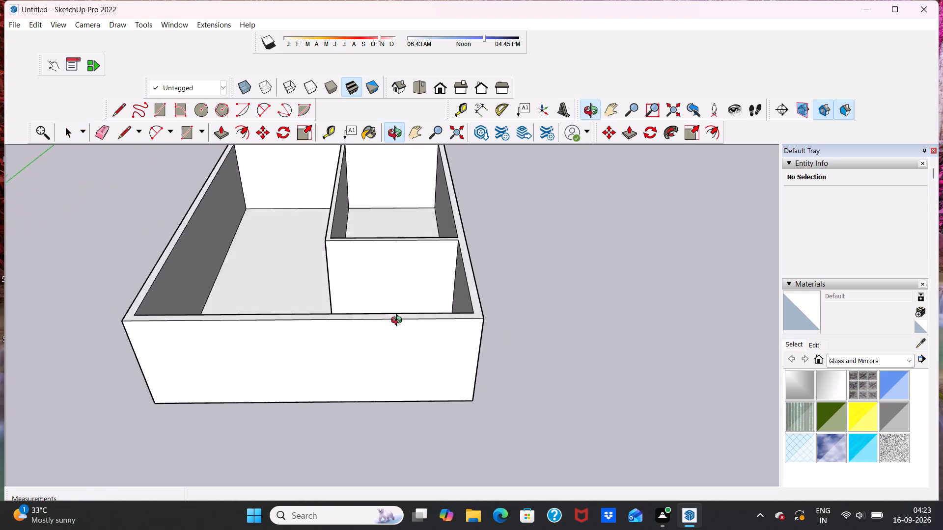
{"action": "middle_click_drag", "start_coordinate": [399, 321], "coordinate": [402, 336]}
{"action": "scroll", "coordinate": [308, 327], "scroll_direction": "up", "scroll_amount": 4}
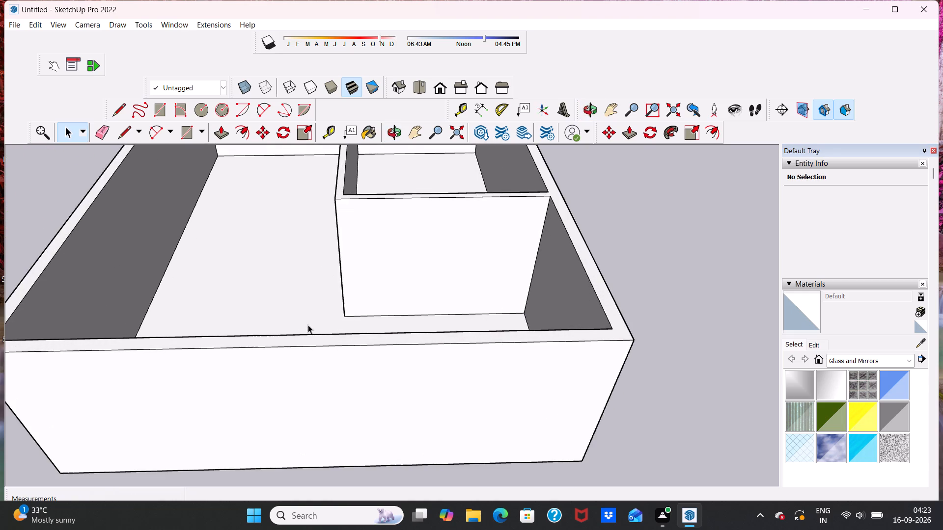
{"action": "scroll", "coordinate": [275, 187], "scroll_direction": "down", "scroll_amount": 4}
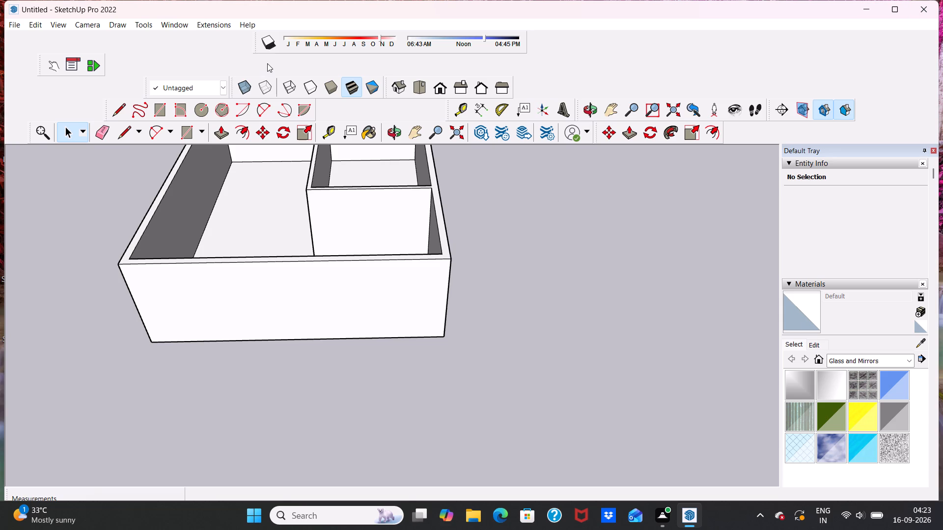
Draw a 9" line across the near wall's top at each of its two inner corners, extending the side walls' inner edges.
{"action": "middle_click_drag", "start_coordinate": [226, 199], "coordinate": [232, 249]}
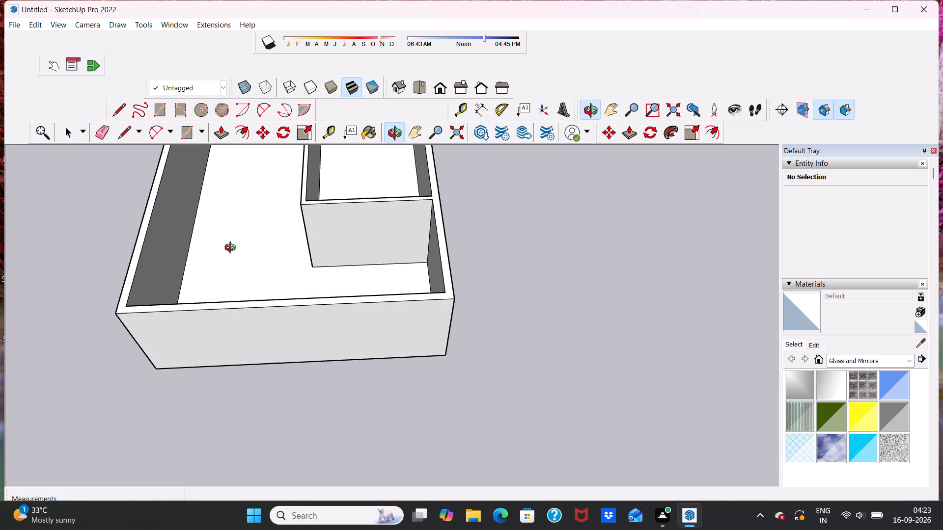
{"action": "middle_click_drag", "start_coordinate": [232, 249], "coordinate": [232, 248]}
{"action": "scroll", "coordinate": [230, 229], "scroll_direction": "down", "scroll_amount": 6}
{"action": "middle_click_drag", "start_coordinate": [267, 274], "coordinate": [265, 237]}
{"action": "scroll", "coordinate": [220, 201], "scroll_direction": "up", "scroll_amount": 6}
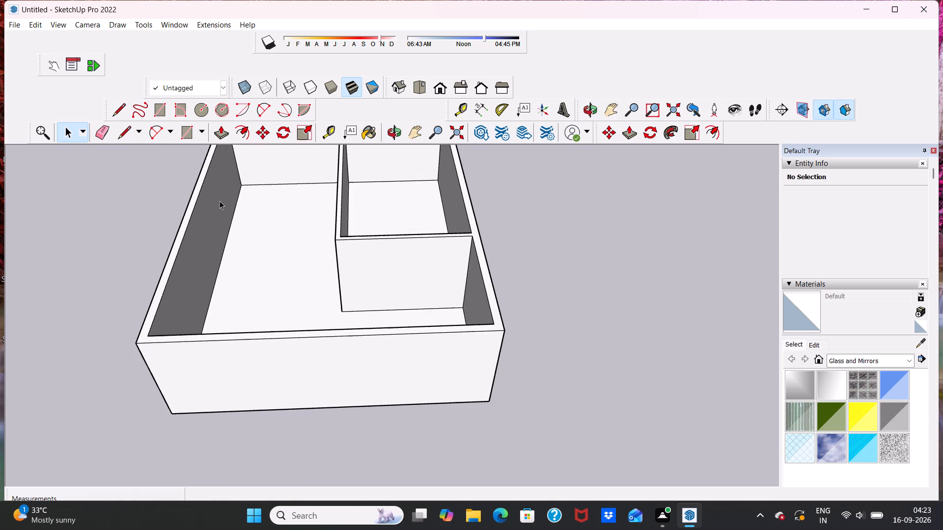
{"action": "left_click", "coordinate": [124, 131]}
{"action": "scroll", "coordinate": [114, 403], "scroll_direction": "up", "scroll_amount": 5}
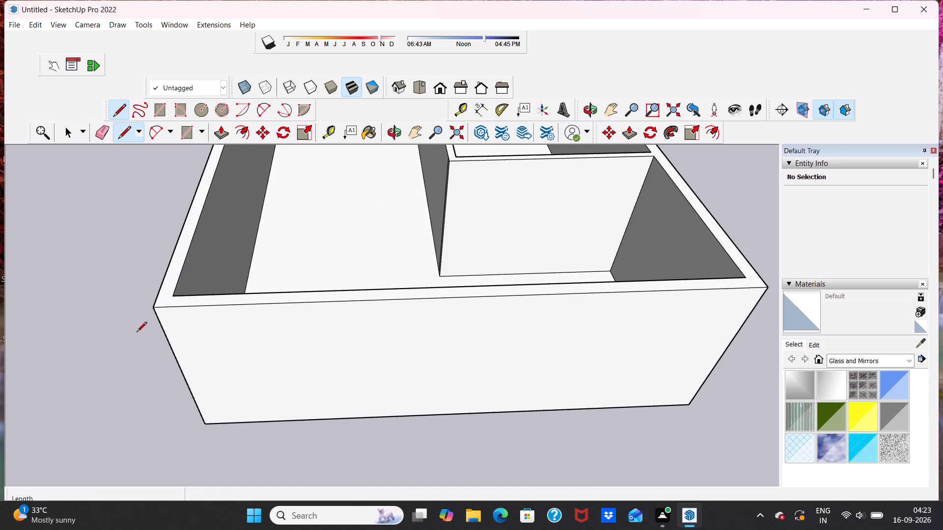
{"action": "left_click", "coordinate": [171, 297]}
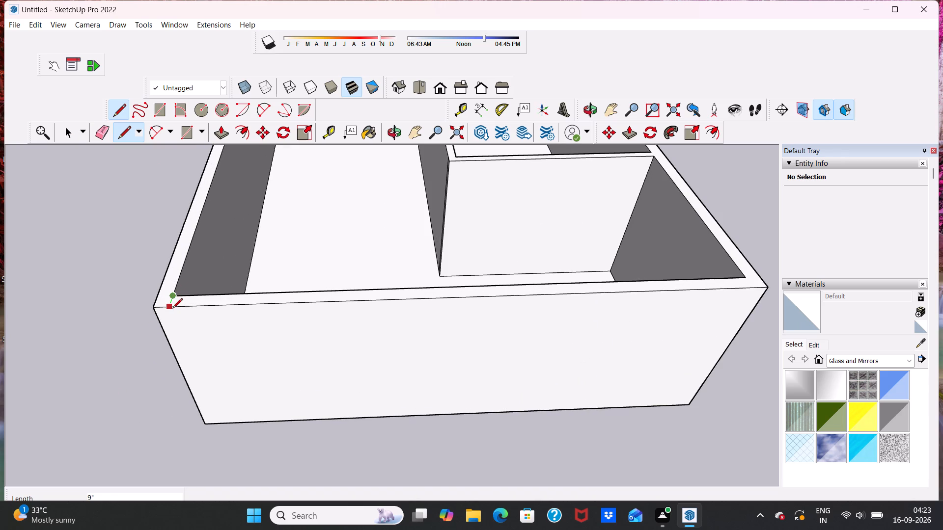
{"action": "scroll", "coordinate": [183, 303], "scroll_direction": "up", "scroll_amount": 4}
{"action": "left_click", "coordinate": [168, 310]}
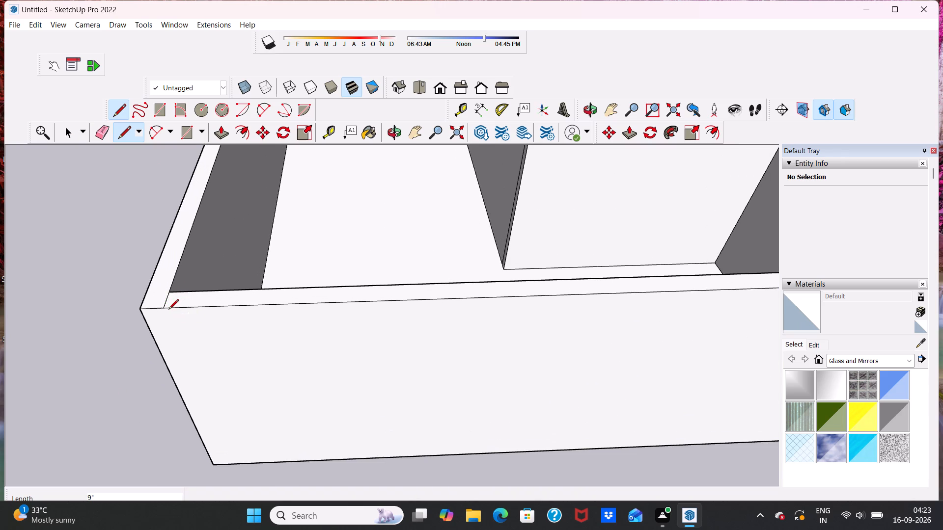
{"action": "scroll", "coordinate": [210, 299], "scroll_direction": "down", "scroll_amount": 10}
{"action": "scroll", "coordinate": [584, 246], "scroll_direction": "up", "scroll_amount": 5}
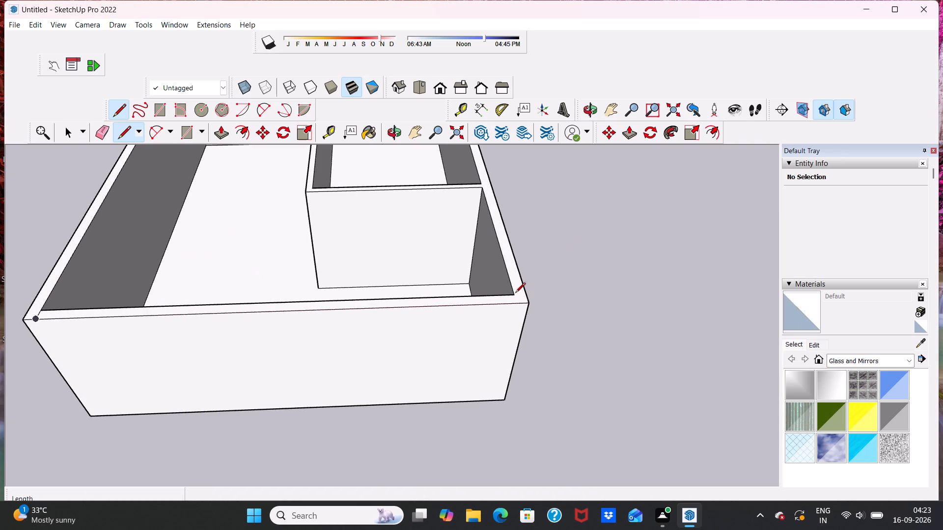
{"action": "left_click", "coordinate": [512, 295]}
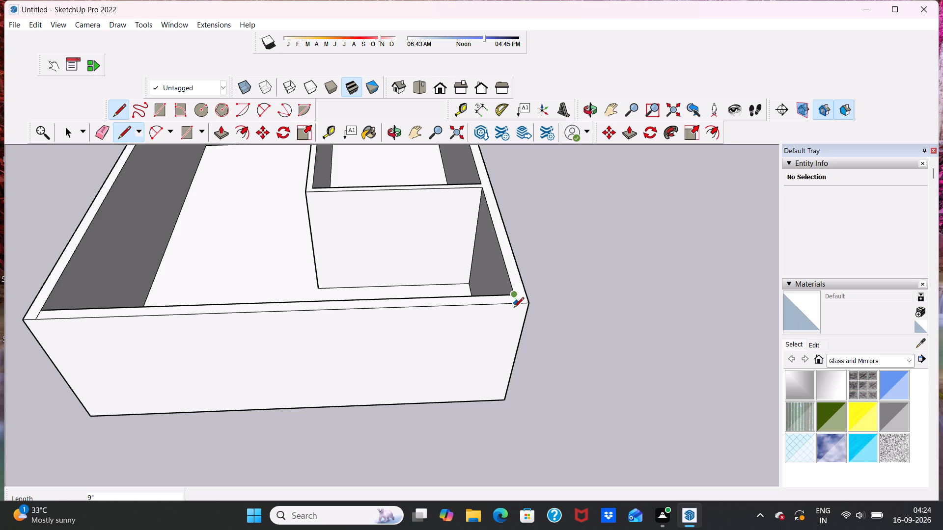
{"action": "left_click", "coordinate": [515, 307]}
{"action": "key", "text": "space"}
Push the near wall's top face between the two corner lines down by 3'.
{"action": "left_click", "coordinate": [379, 301]}
{"action": "left_click", "coordinate": [379, 304]}
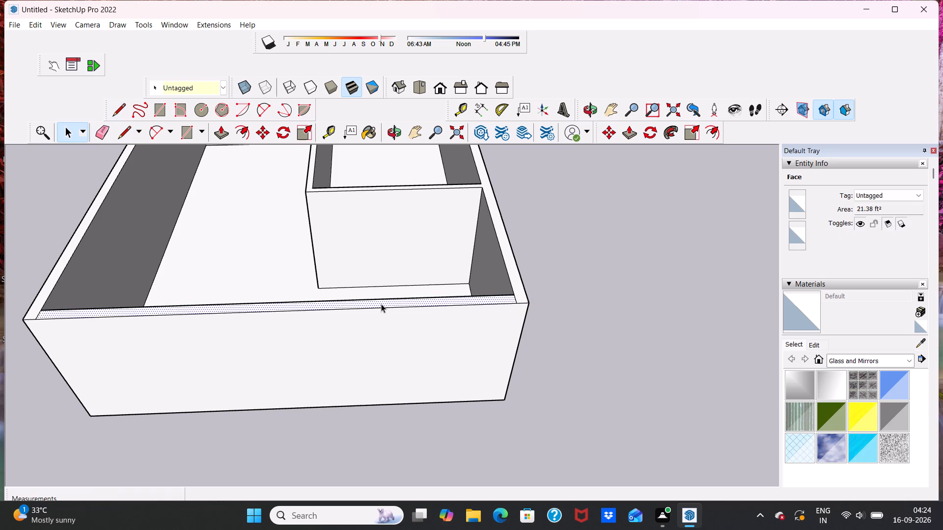
{"action": "left_click", "coordinate": [223, 132]}
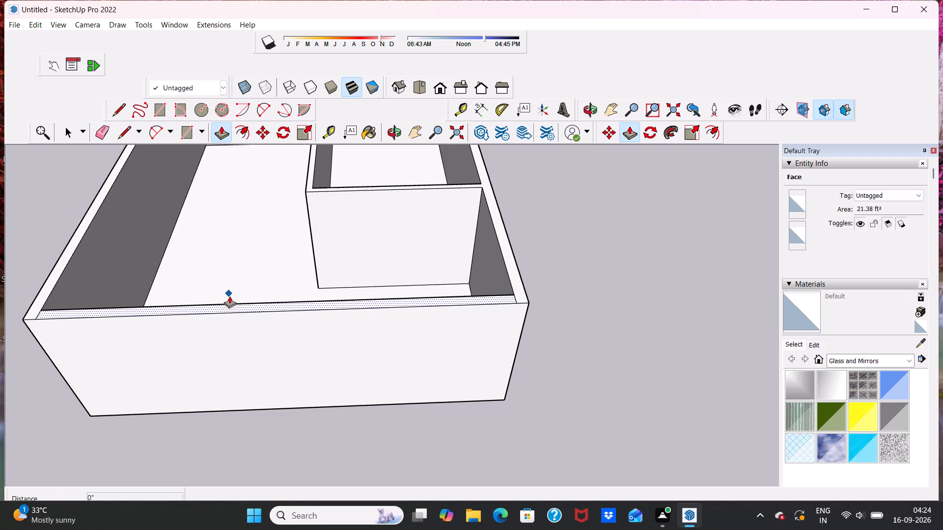
{"action": "left_click", "coordinate": [230, 305]}
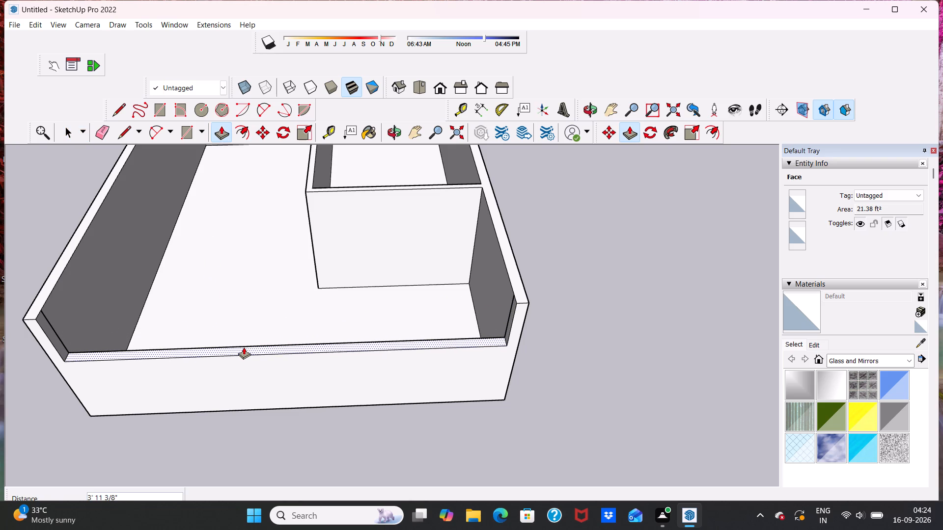
{"action": "key", "text": "3"}
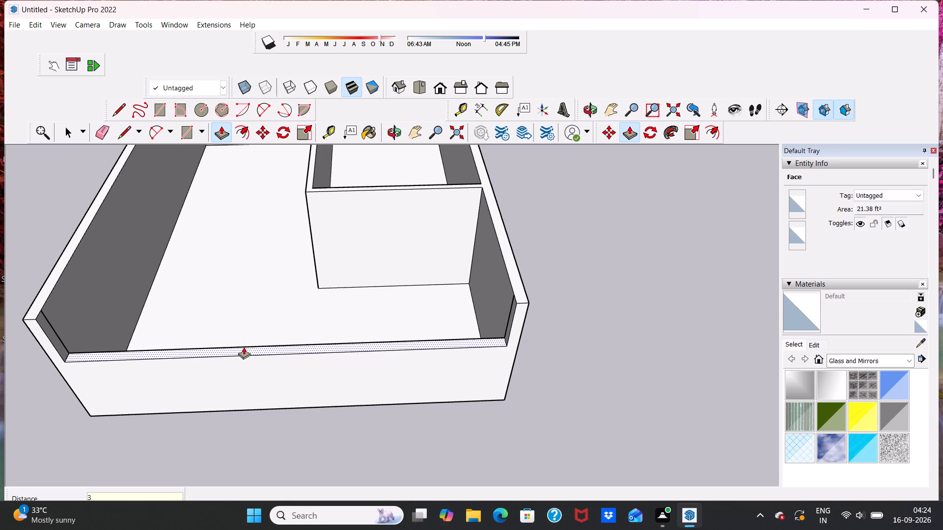
{"action": "key", "text": "apostrophe"}
{"action": "key", "text": "Return"}
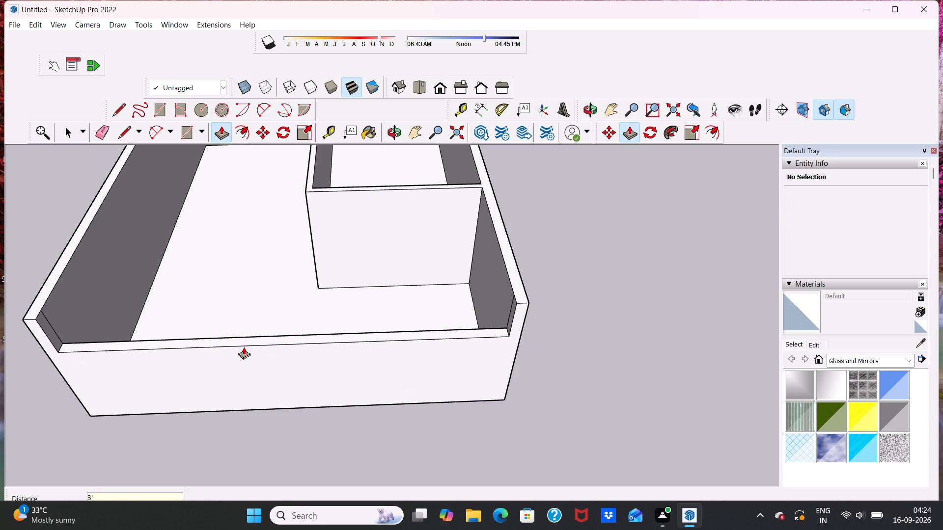
{"action": "key", "text": "space"}
{"action": "scroll", "coordinate": [247, 320], "scroll_direction": "down", "scroll_amount": 6}
{"action": "middle_click_drag", "start_coordinate": [240, 316], "coordinate": [268, 226]}
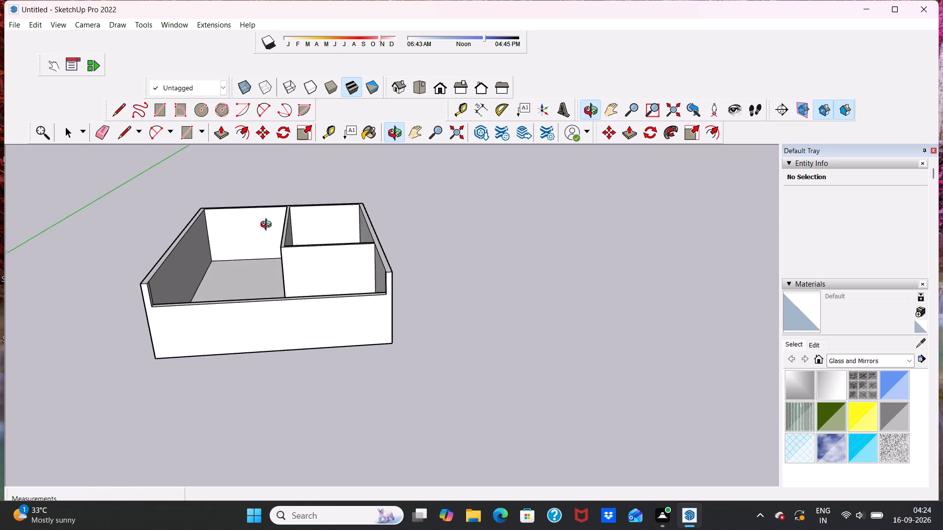
Examine the building with its lowered near wall from low and high angles, near and far.
{"action": "middle_click_drag", "start_coordinate": [268, 226], "coordinate": [261, 232]}
{"action": "scroll", "coordinate": [259, 343], "scroll_direction": "down", "scroll_amount": 4}
{"action": "middle_click_drag", "start_coordinate": [259, 366], "coordinate": [269, 338]}
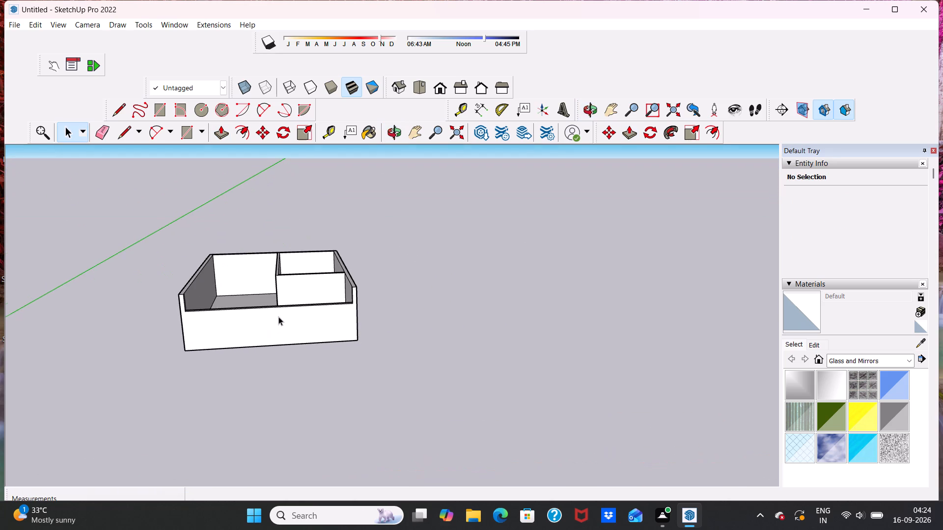
{"action": "scroll", "coordinate": [279, 317], "scroll_direction": "up", "scroll_amount": 4}
{"action": "scroll", "coordinate": [333, 327], "scroll_direction": "down", "scroll_amount": 1}
{"action": "middle_click_drag", "start_coordinate": [316, 334], "coordinate": [288, 435]}
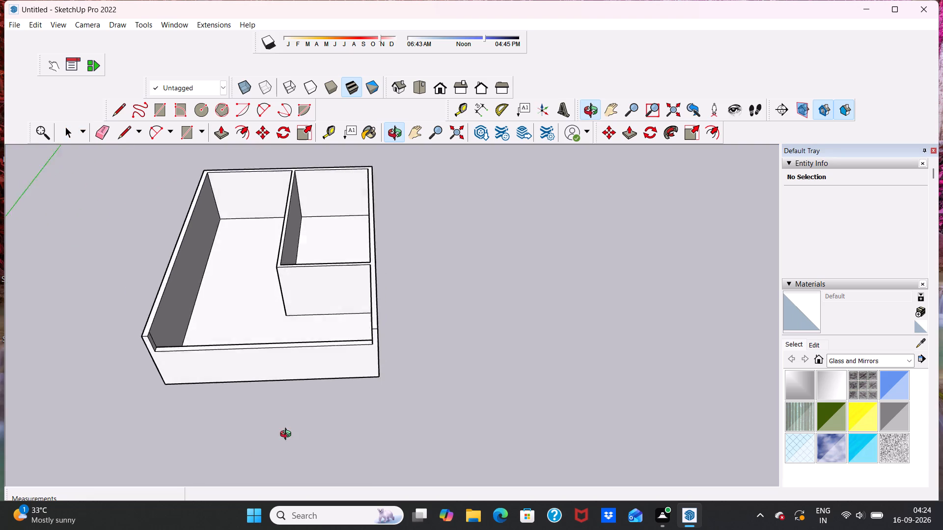
{"action": "middle_click_drag", "start_coordinate": [288, 435], "coordinate": [320, 389]}
{"action": "middle_click_drag", "start_coordinate": [283, 382], "coordinate": [233, 451]}
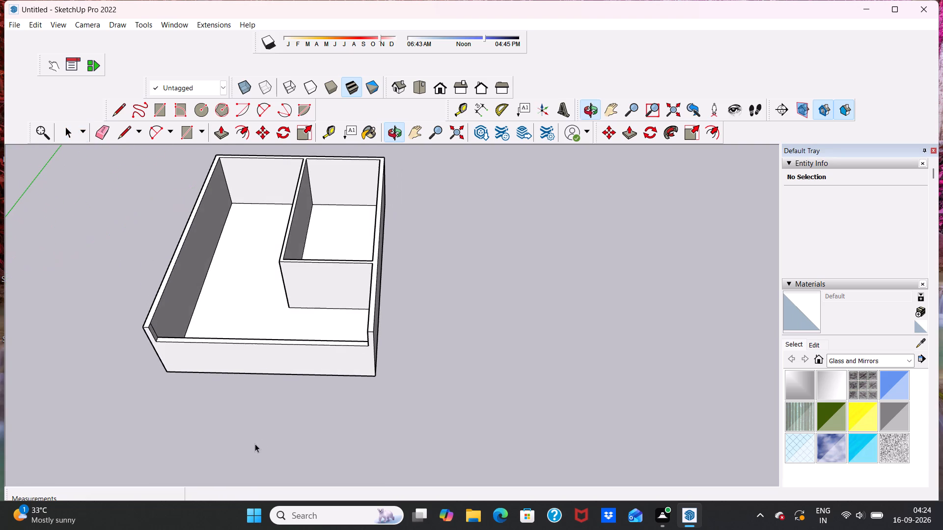
{"action": "scroll", "coordinate": [243, 335], "scroll_direction": "up", "scroll_amount": 4}
{"action": "scroll", "coordinate": [246, 334], "scroll_direction": "down", "scroll_amount": 1}
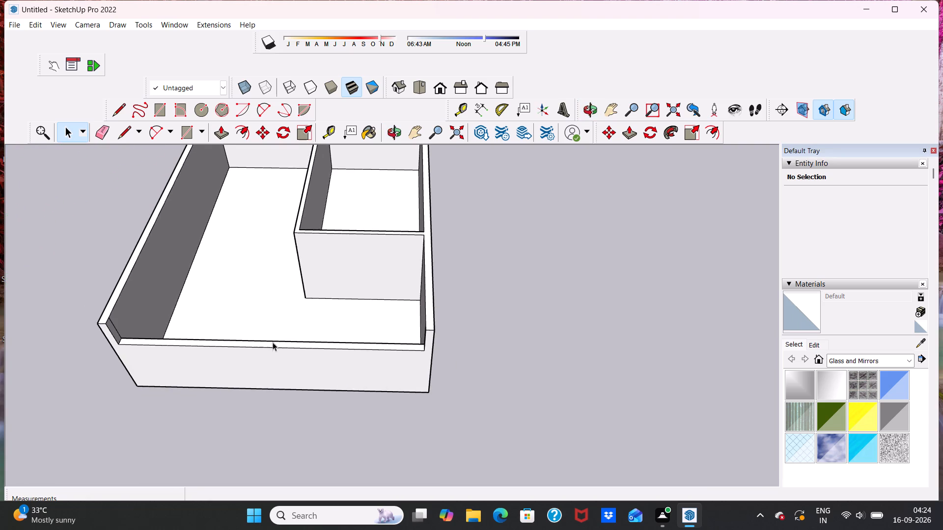
{"action": "scroll", "coordinate": [403, 412], "scroll_direction": "down", "scroll_amount": 2}
{"action": "middle_click_drag", "start_coordinate": [387, 448], "coordinate": [396, 355]}
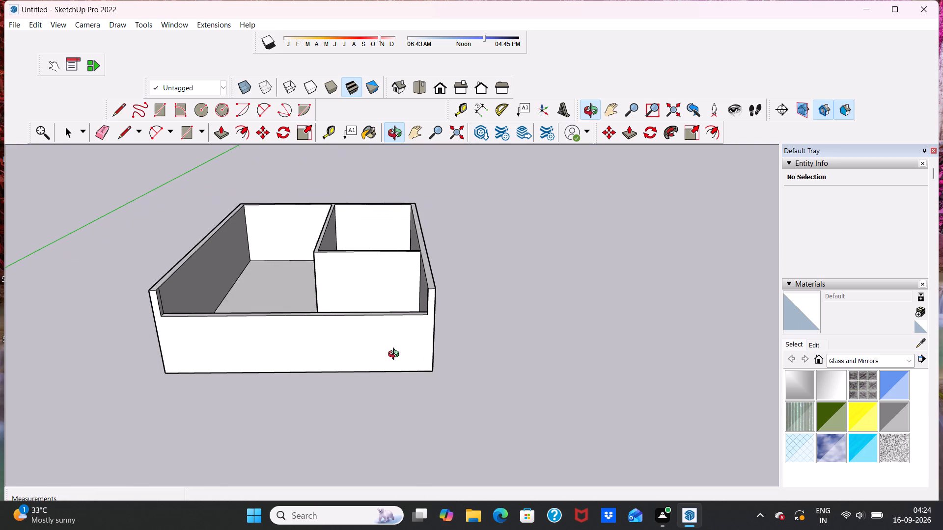
{"action": "middle_click_drag", "start_coordinate": [396, 355], "coordinate": [395, 361]}
{"action": "scroll", "coordinate": [343, 360], "scroll_direction": "up", "scroll_amount": 1}
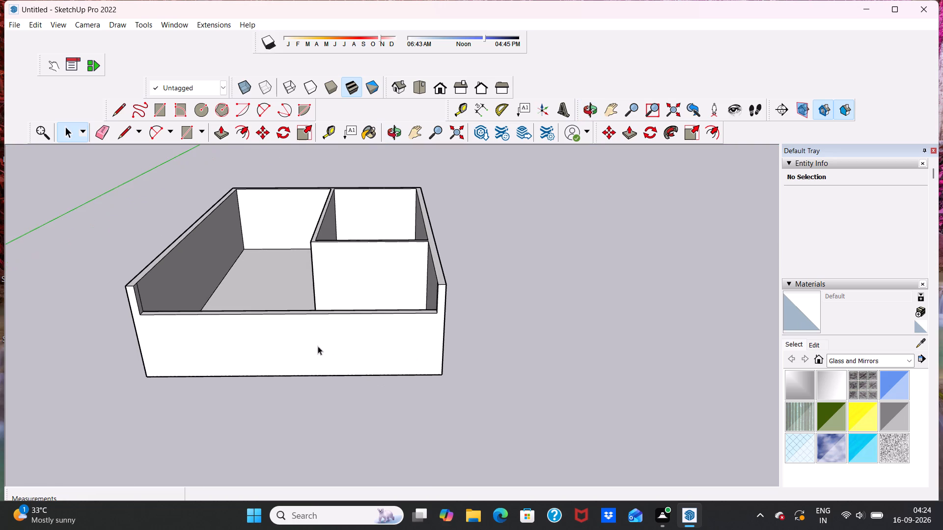
{"action": "middle_click_drag", "start_coordinate": [318, 345], "coordinate": [331, 306]}
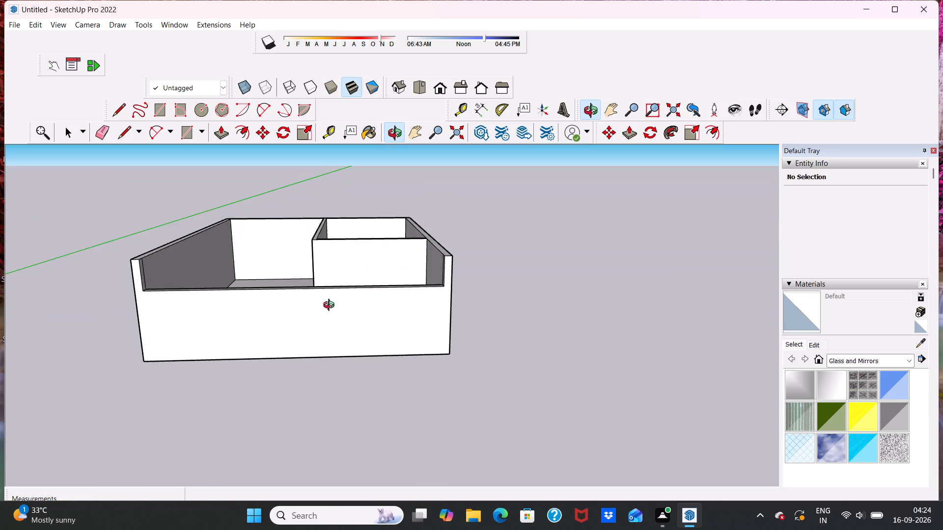
{"action": "middle_click_drag", "start_coordinate": [331, 306], "coordinate": [332, 309]}
{"action": "scroll", "coordinate": [334, 322], "scroll_direction": "down", "scroll_amount": 3}
{"action": "middle_click_drag", "start_coordinate": [319, 334], "coordinate": [317, 441]}
{"action": "scroll", "coordinate": [306, 357], "scroll_direction": "down", "scroll_amount": 3}
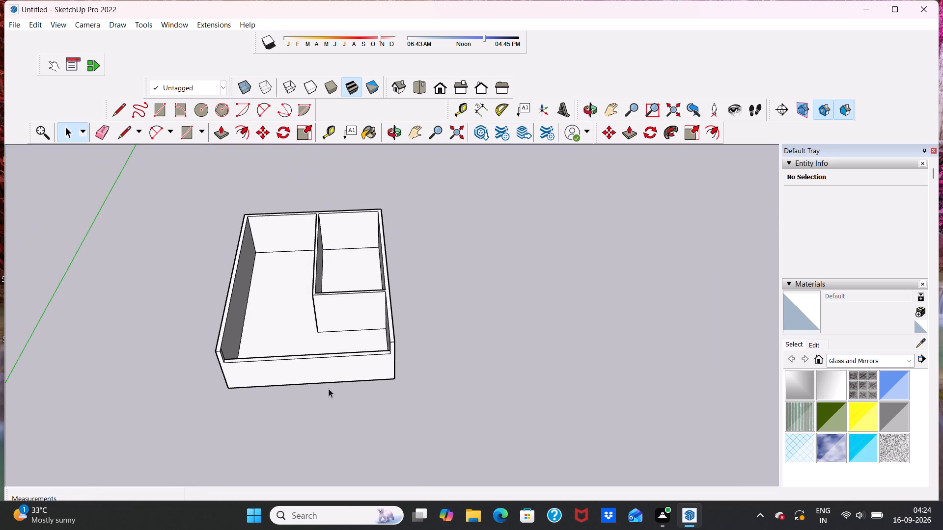
{"action": "middle_click_drag", "start_coordinate": [329, 389], "coordinate": [329, 296]}
{"action": "scroll", "coordinate": [329, 297], "scroll_direction": "up", "scroll_amount": 3}
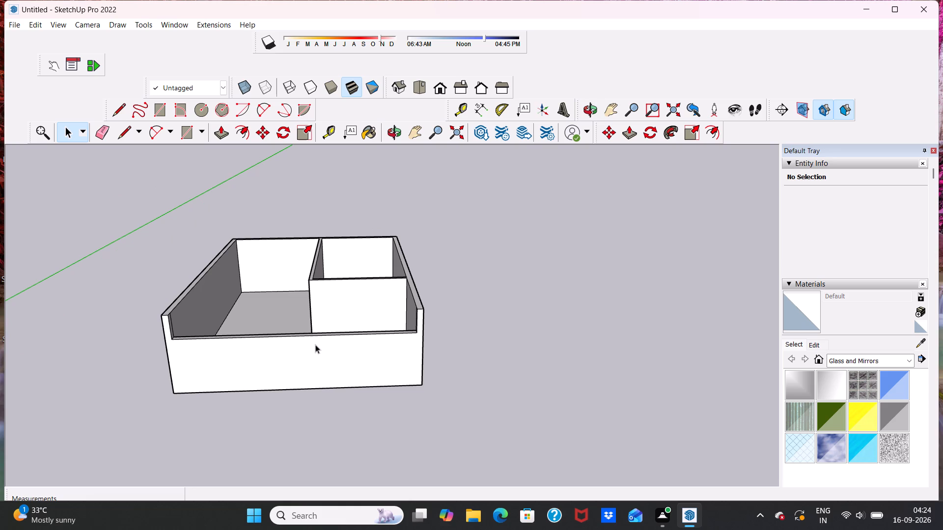
{"action": "middle_click_drag", "start_coordinate": [278, 338], "coordinate": [266, 432]}
{"action": "scroll", "coordinate": [241, 342], "scroll_direction": "up", "scroll_amount": 1}
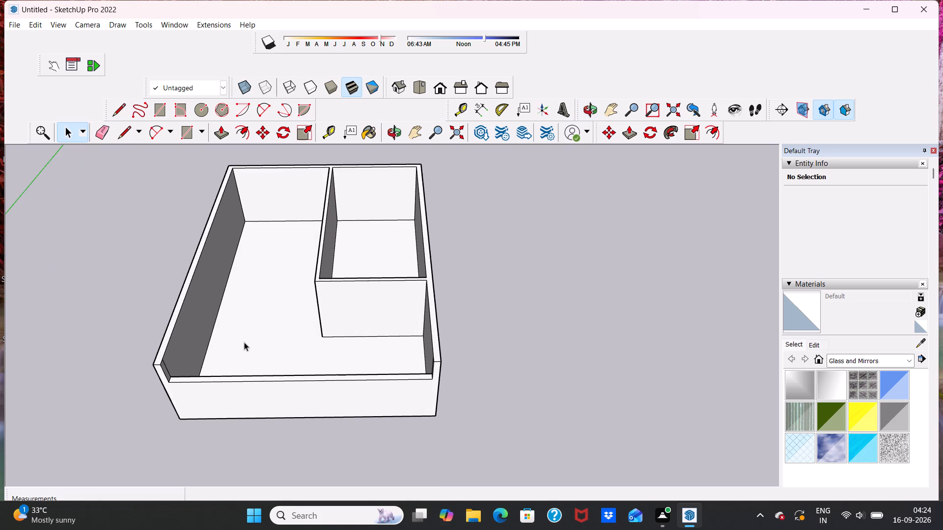
Select all the connected walls, partitions and floor of the building and make them one group.
{"action": "triple_click", "coordinate": [249, 351]}
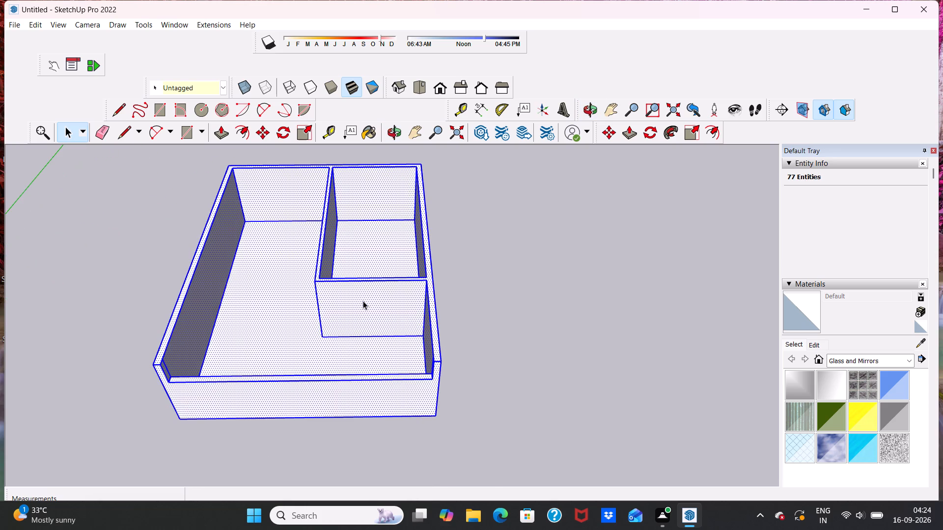
{"action": "right_click", "coordinate": [363, 301]}
{"action": "left_click", "coordinate": [401, 404]}
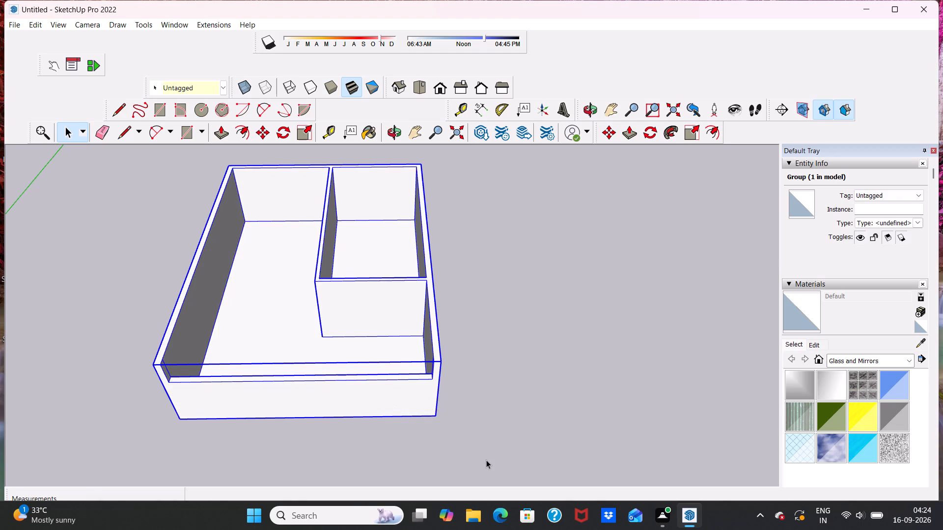
{"action": "key", "text": "space"}
{"action": "left_click", "coordinate": [409, 329]}
{"action": "left_click_drag", "start_coordinate": [405, 337], "coordinate": [346, 349]}
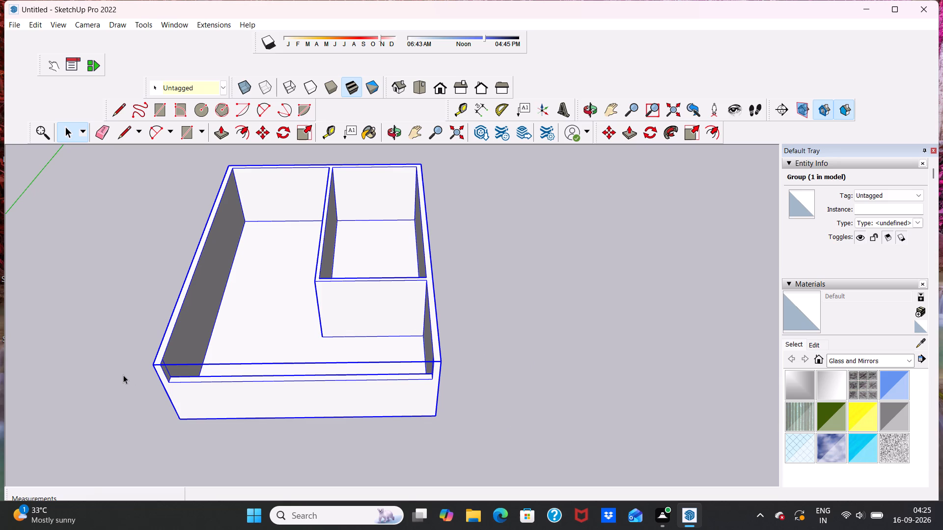
{"action": "double_click", "coordinate": [123, 375]}
Draw a line about 14' 11 5/8" long across the large room's floor, from the long partition's base straight to the opposite outer wall.
{"action": "scroll", "coordinate": [263, 344], "scroll_direction": "down", "scroll_amount": 1}
{"action": "middle_click_drag", "start_coordinate": [262, 344], "coordinate": [363, 251]}
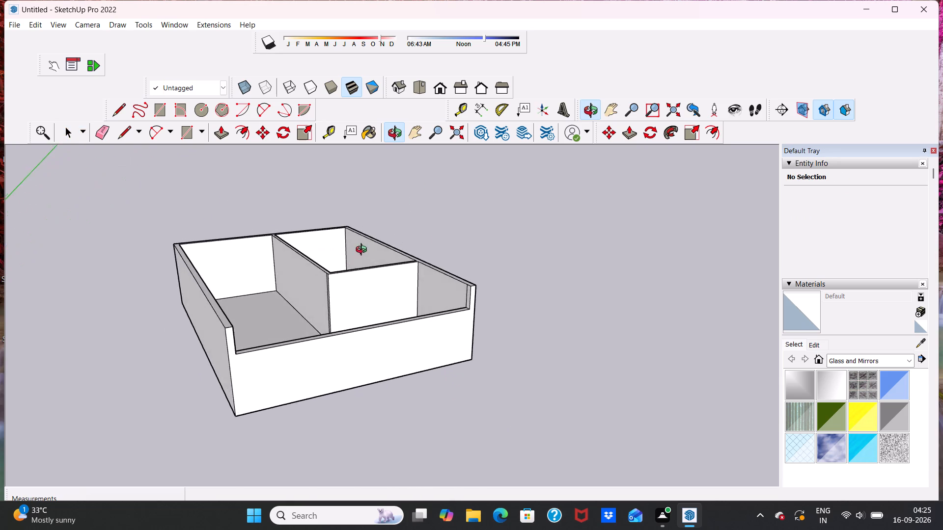
{"action": "middle_click_drag", "start_coordinate": [363, 251], "coordinate": [307, 321]}
{"action": "scroll", "coordinate": [307, 321], "scroll_direction": "up", "scroll_amount": 4}
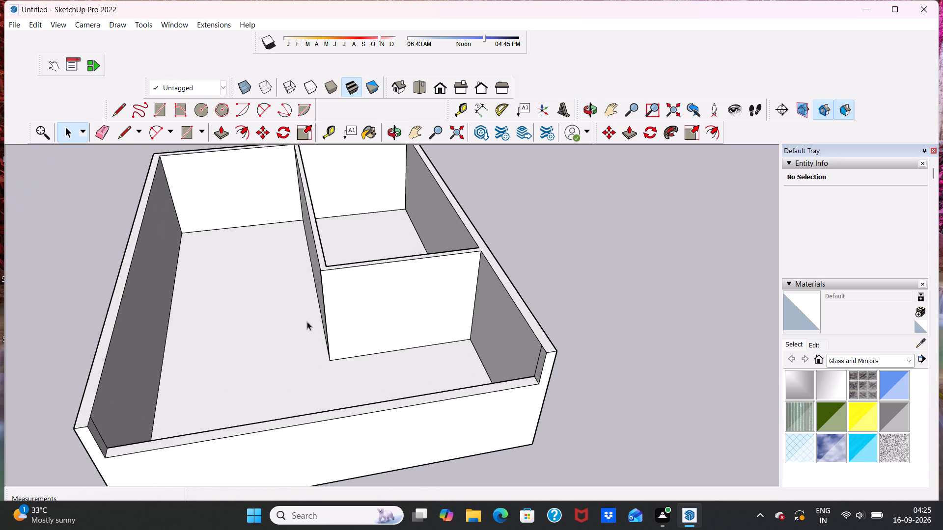
{"action": "middle_click_drag", "start_coordinate": [304, 321], "coordinate": [300, 337]}
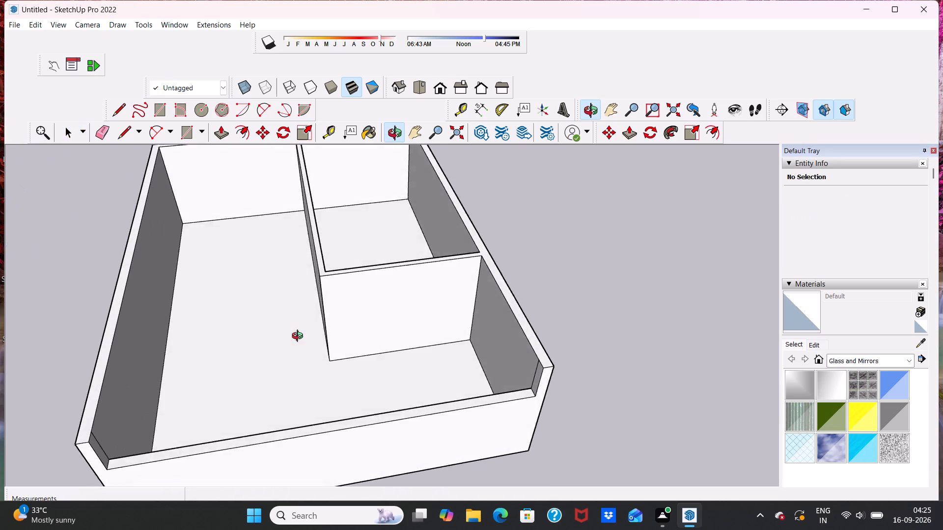
{"action": "middle_click_drag", "start_coordinate": [300, 337], "coordinate": [297, 348]}
{"action": "scroll", "coordinate": [284, 295], "scroll_direction": "up", "scroll_amount": 2}
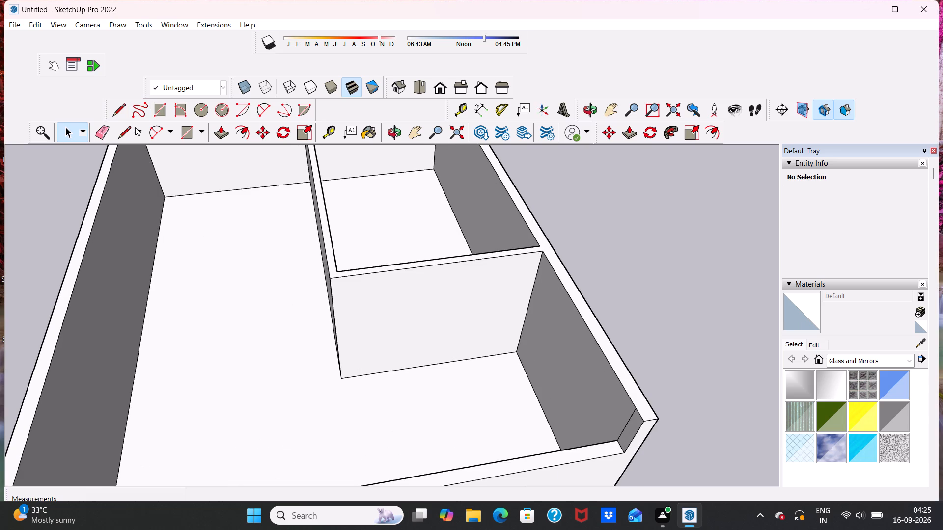
{"action": "left_click", "coordinate": [126, 131]}
{"action": "middle_click_drag", "start_coordinate": [159, 339], "coordinate": [317, 303]}
{"action": "scroll", "coordinate": [317, 308], "scroll_direction": "up", "scroll_amount": 2}
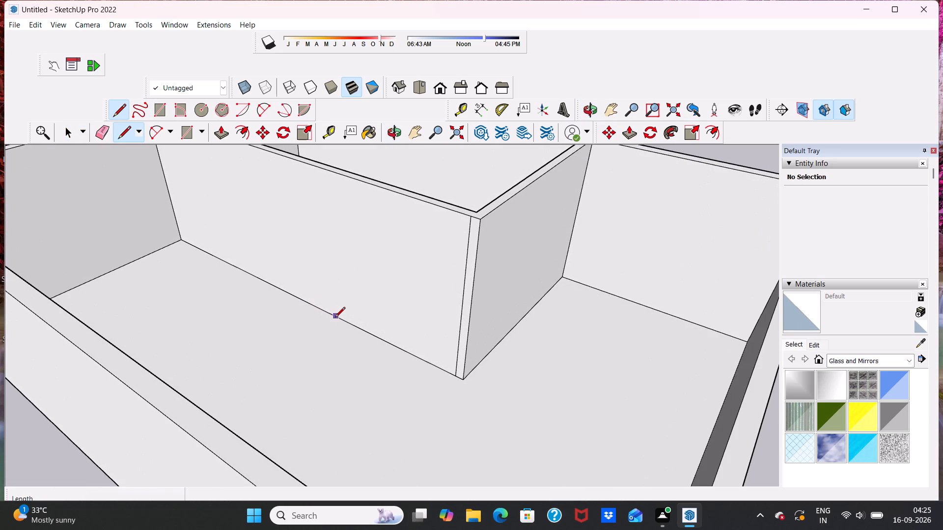
{"action": "left_click", "coordinate": [335, 318]}
{"action": "scroll", "coordinate": [252, 389], "scroll_direction": "down", "scroll_amount": 4}
{"action": "middle_click_drag", "start_coordinate": [249, 405], "coordinate": [223, 416]}
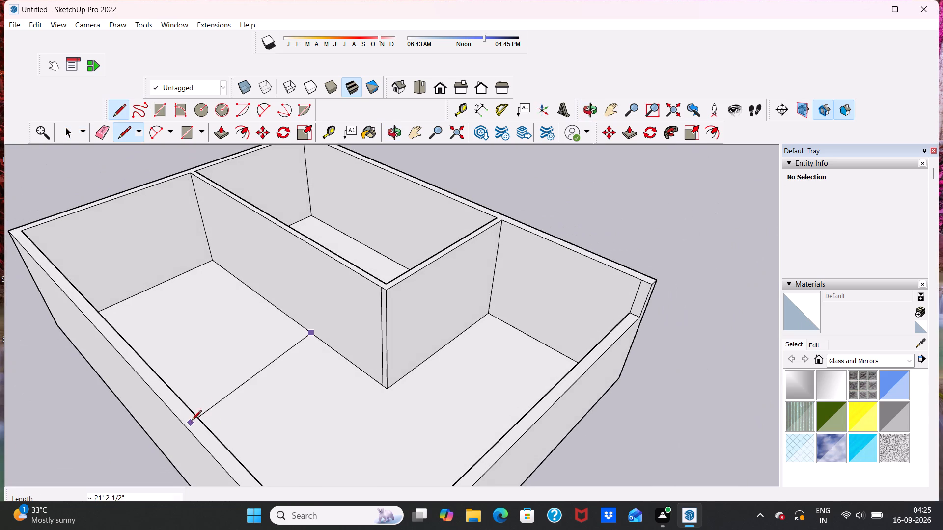
{"action": "middle_click_drag", "start_coordinate": [208, 410], "coordinate": [112, 413]}
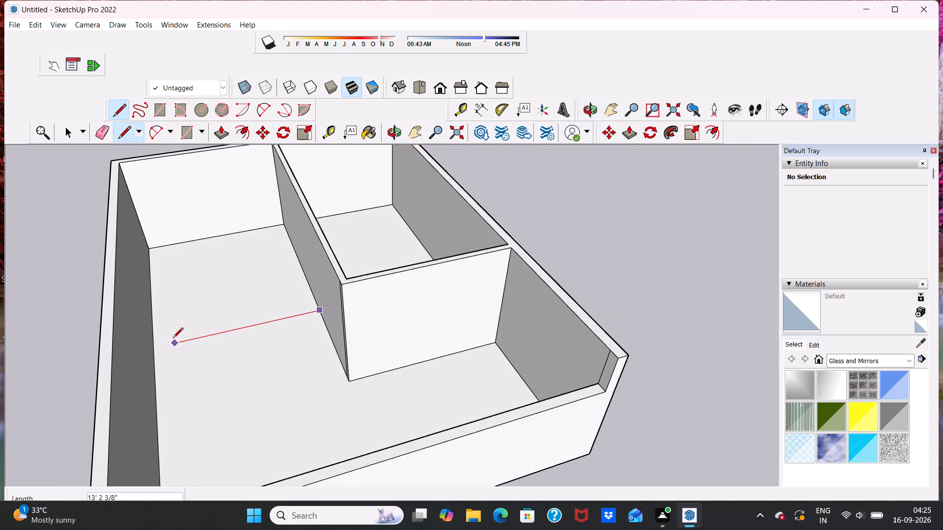
{"action": "scroll", "coordinate": [166, 339], "scroll_direction": "up", "scroll_amount": 1}
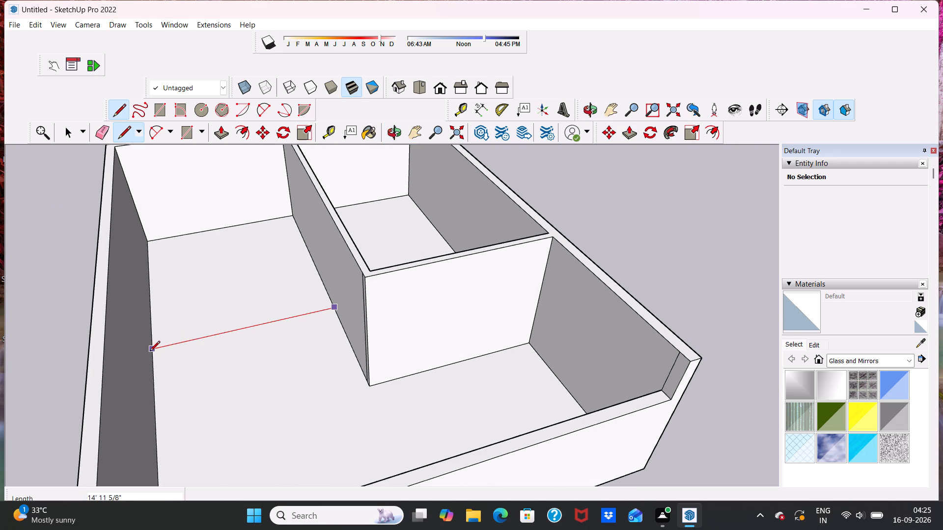
{"action": "left_click", "coordinate": [150, 352]}
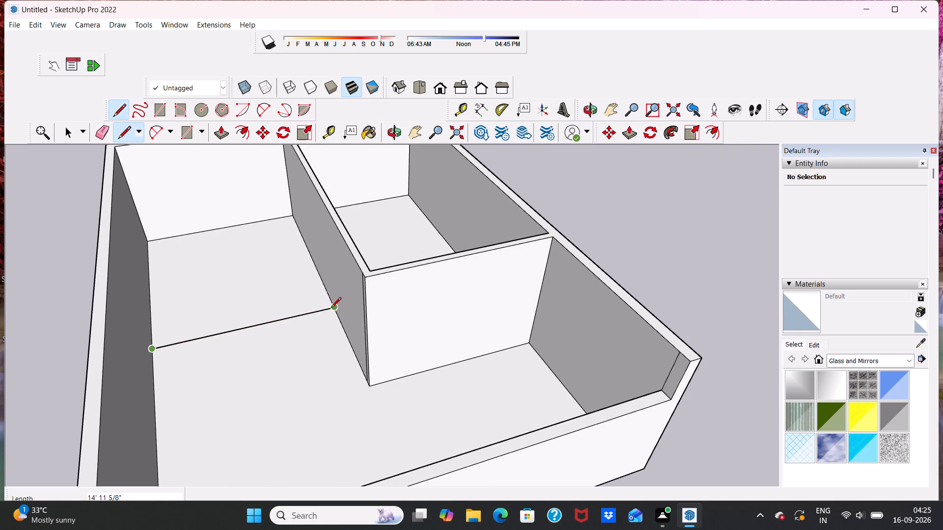
Draw a 6" line along the partition's base from the floor line's end, add a parallel line to the outer wall, and undo the stray segment.
{"action": "left_click", "coordinate": [333, 310]}
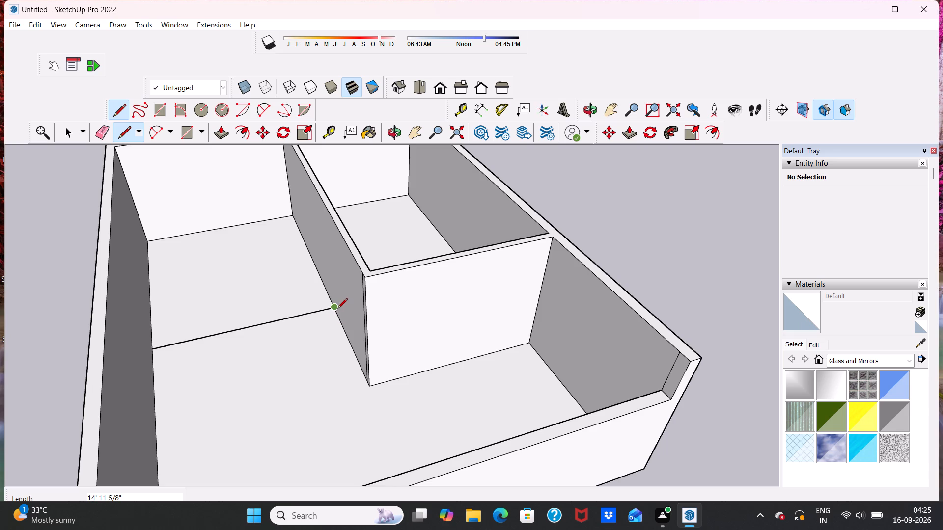
{"action": "left_click", "coordinate": [335, 308]}
{"action": "key", "text": "6"}
{"action": "key", "text": "shift+quotedbl"}
{"action": "key", "text": "Return"}
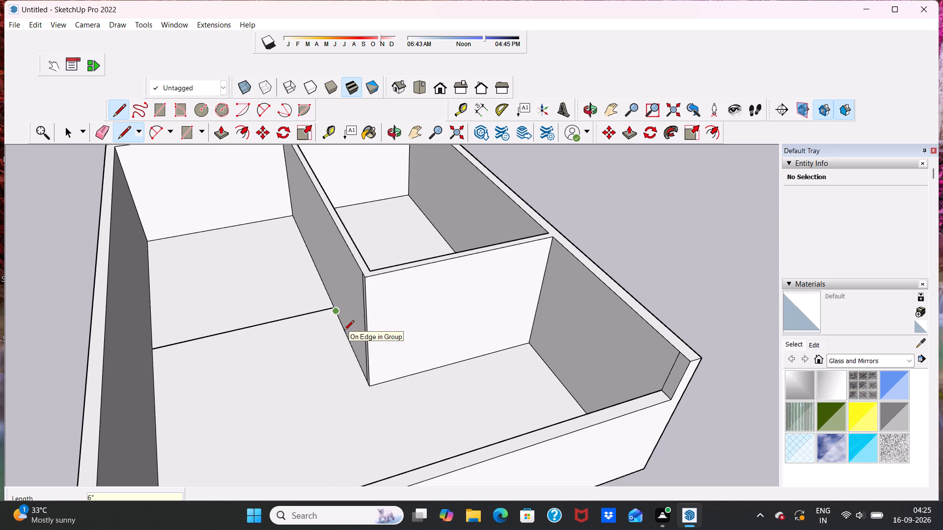
{"action": "left_click", "coordinate": [336, 313]}
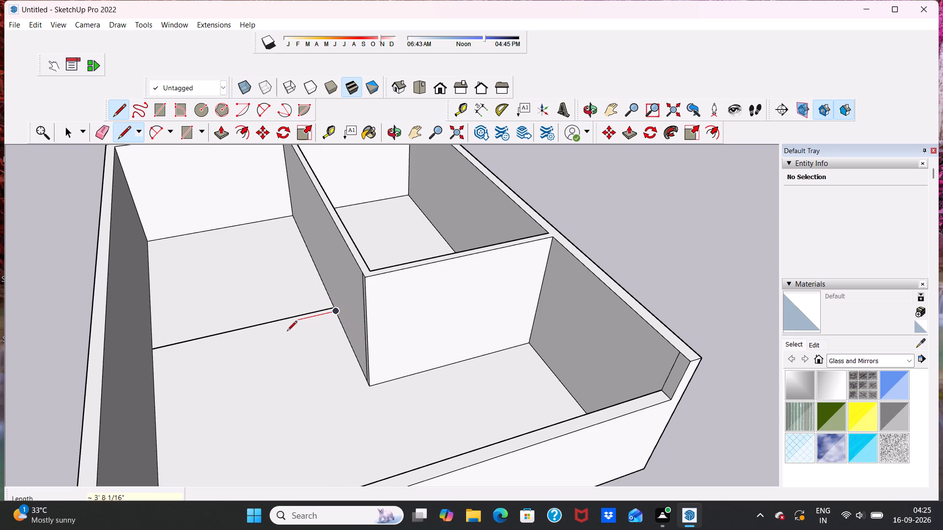
{"action": "left_click", "coordinate": [151, 356]}
{"action": "left_click", "coordinate": [197, 383]}
{"action": "key", "text": "space"}
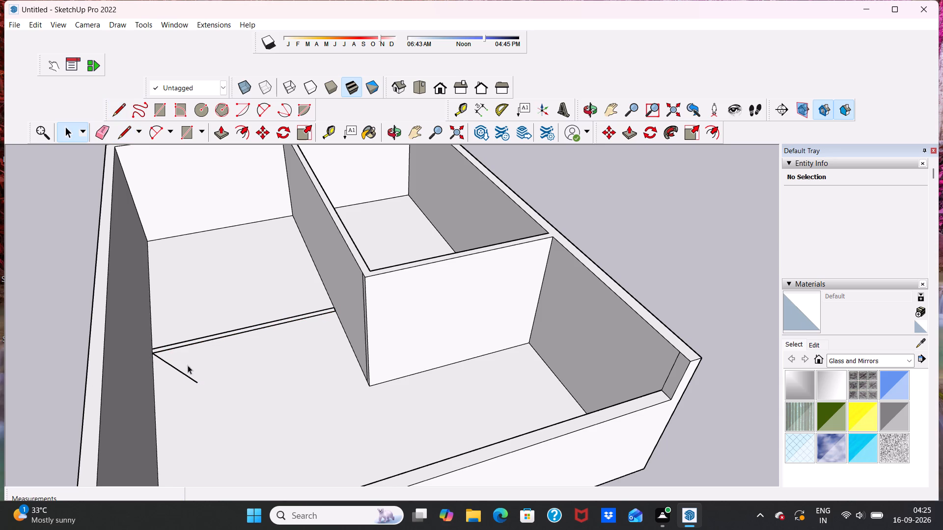
{"action": "left_click", "coordinate": [192, 371], "text": "ctrl"}
{"action": "key", "text": "ctrl+z"}
Inspect the two parallel floor lines and the strip between them up close, checking what can be selected there.
{"action": "scroll", "coordinate": [215, 354], "scroll_direction": "down", "scroll_amount": 2}
{"action": "scroll", "coordinate": [236, 333], "scroll_direction": "up", "scroll_amount": 11}
{"action": "scroll", "coordinate": [149, 365], "scroll_direction": "up", "scroll_amount": 3}
{"action": "scroll", "coordinate": [583, 251], "scroll_direction": "up", "scroll_amount": 2}
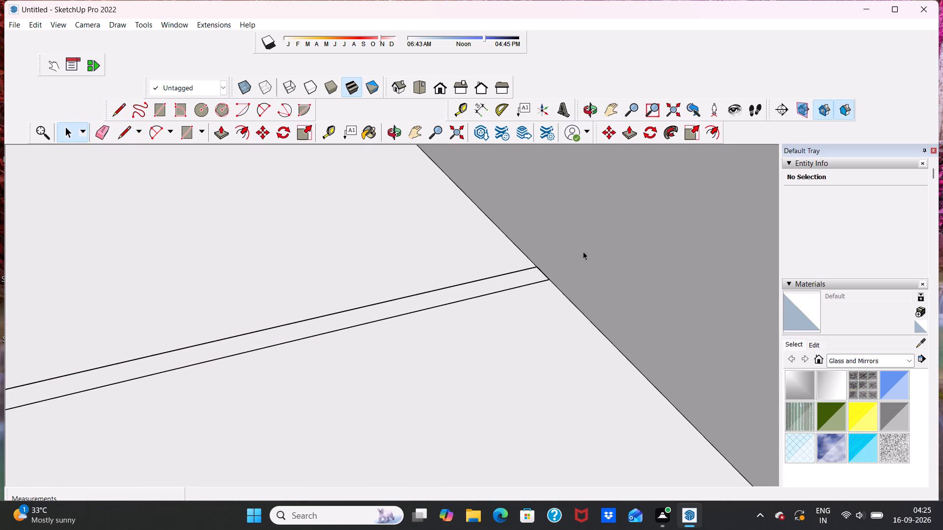
{"action": "scroll", "coordinate": [583, 251], "scroll_direction": "up", "scroll_amount": 17}
{"action": "left_click", "coordinate": [413, 327]}
{"action": "scroll", "coordinate": [409, 317], "scroll_direction": "down", "scroll_amount": 2}
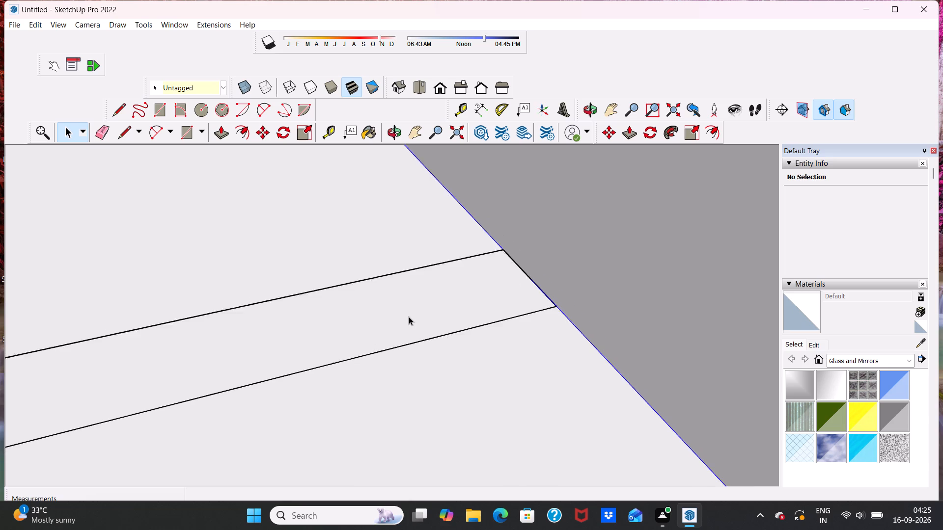
{"action": "scroll", "coordinate": [409, 317], "scroll_direction": "down", "scroll_amount": 9}
{"action": "double_click", "coordinate": [333, 319]}
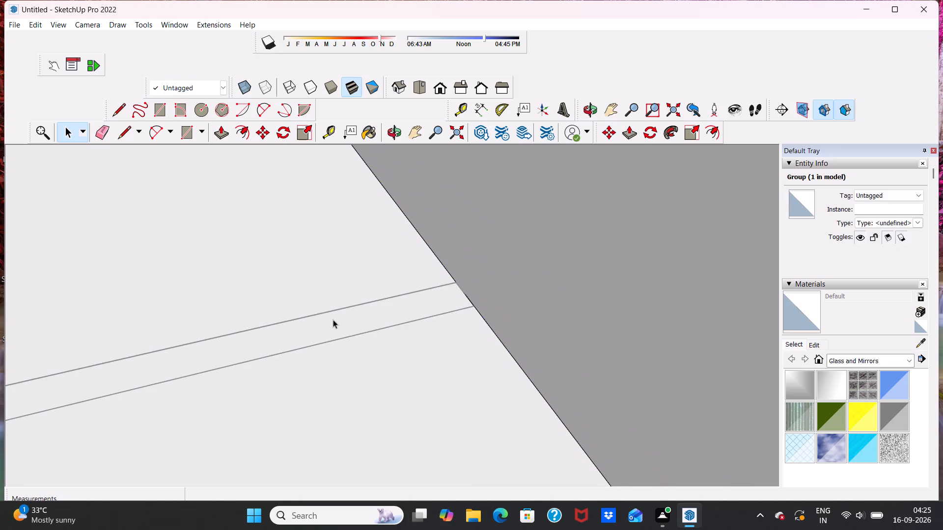
{"action": "scroll", "coordinate": [336, 314], "scroll_direction": "down", "scroll_amount": 19}
{"action": "double_click", "coordinate": [64, 362]}
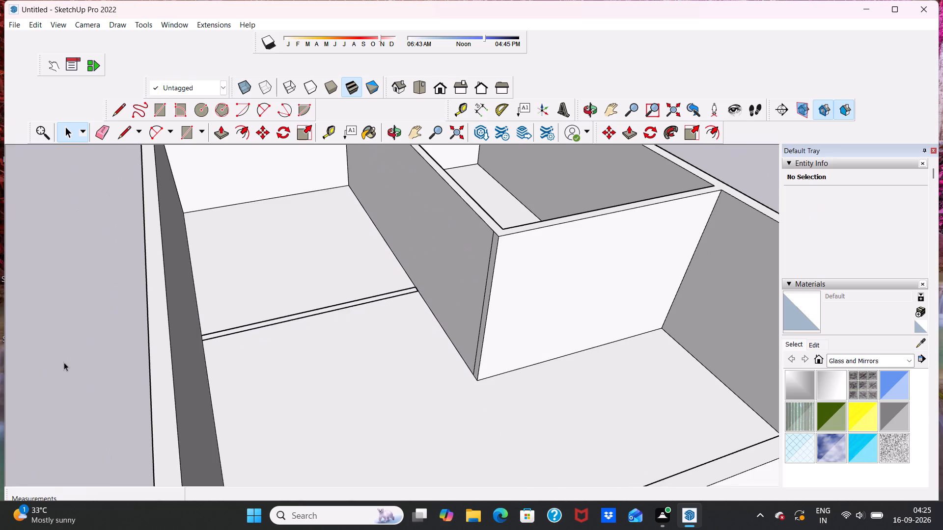
{"action": "left_click", "coordinate": [230, 330]}
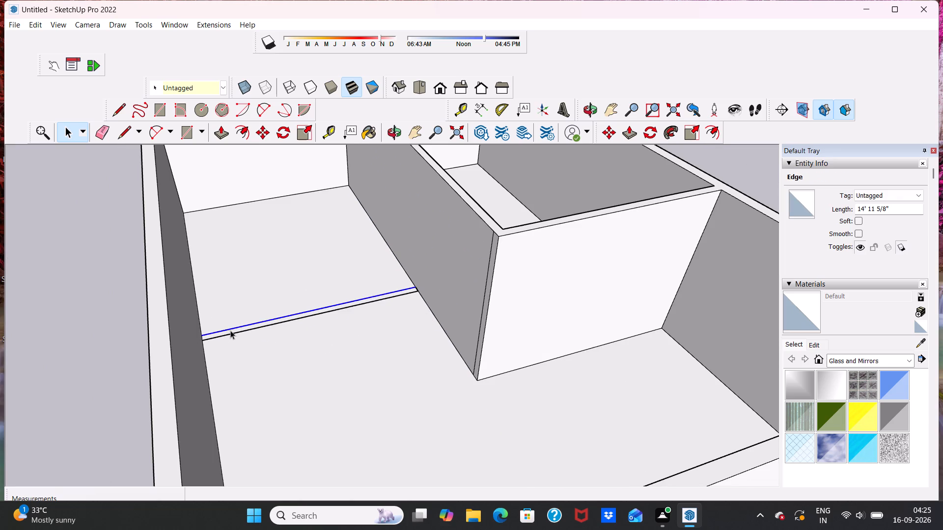
{"action": "left_click", "coordinate": [207, 330]}
{"action": "triple_click", "coordinate": [72, 338]}
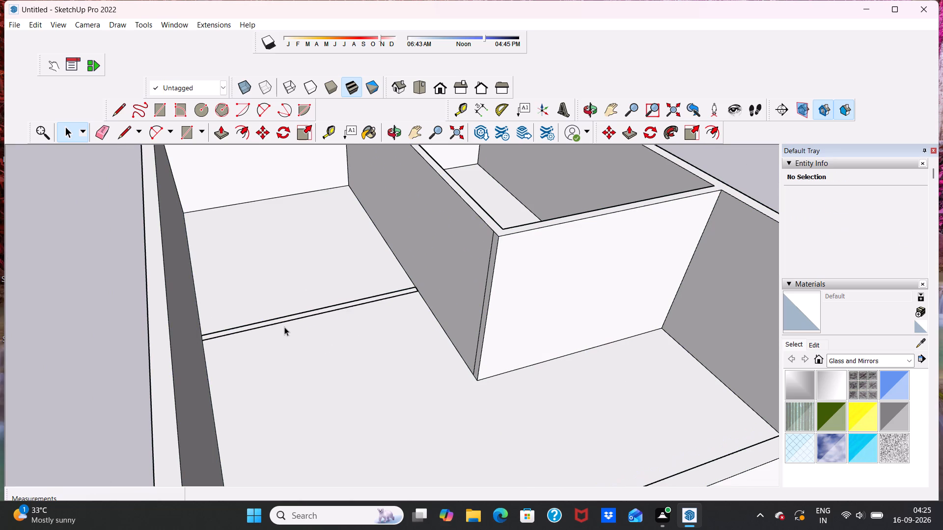
Examine what can be selected inside the building group around the floor strip, and which operations are offered for its floor and walls.
{"action": "scroll", "coordinate": [285, 320], "scroll_direction": "up", "scroll_amount": 12}
{"action": "left_click", "coordinate": [275, 321]}
{"action": "double_click", "coordinate": [275, 321]}
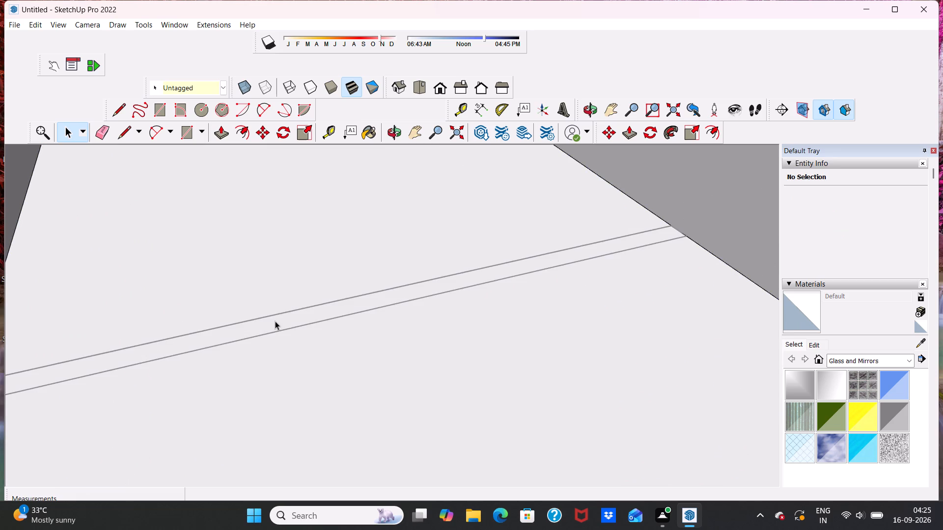
{"action": "double_click", "coordinate": [275, 321]}
{"action": "scroll", "coordinate": [275, 321], "scroll_direction": "down", "scroll_amount": 17}
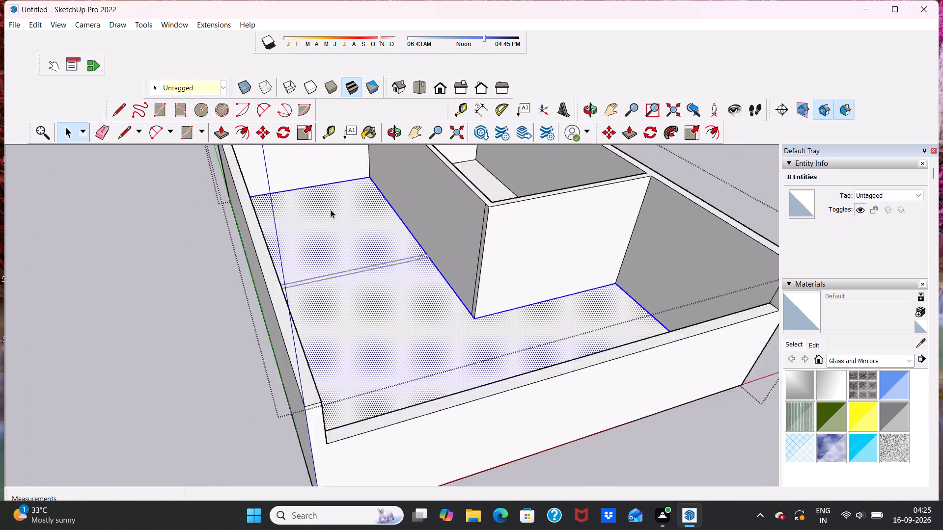
{"action": "scroll", "coordinate": [331, 210], "scroll_direction": "down", "scroll_amount": 3}
{"action": "scroll", "coordinate": [341, 253], "scroll_direction": "down", "scroll_amount": 1}
{"action": "right_click", "coordinate": [432, 238]}
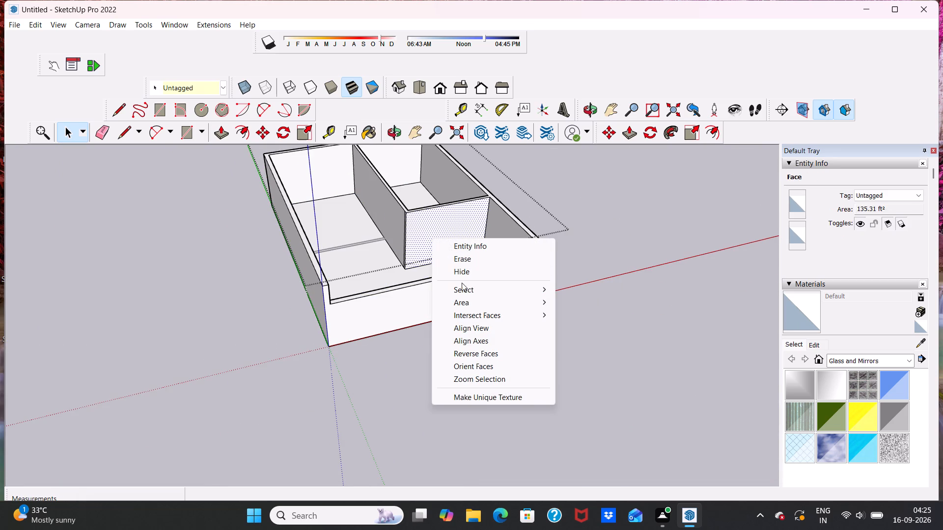
{"action": "double_click", "coordinate": [265, 338]}
{"action": "double_click", "coordinate": [359, 269]}
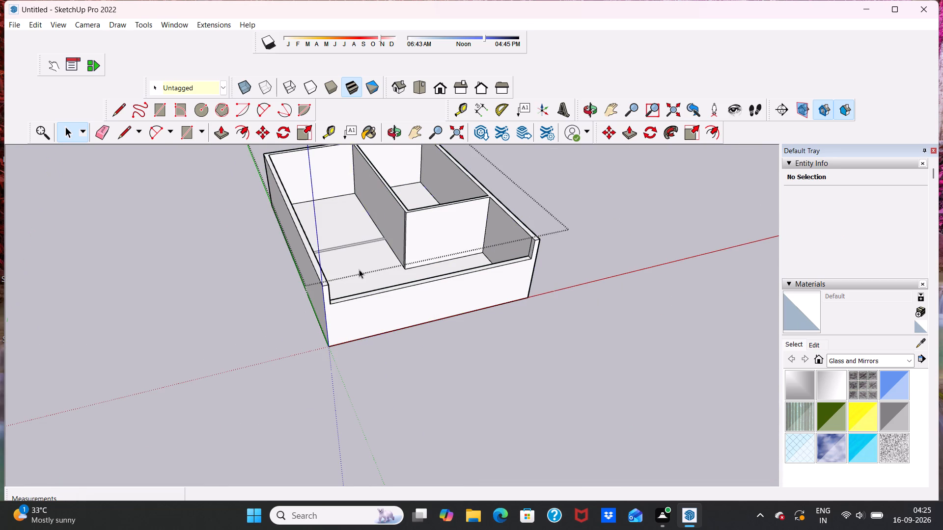
{"action": "right_click", "coordinate": [378, 260]}
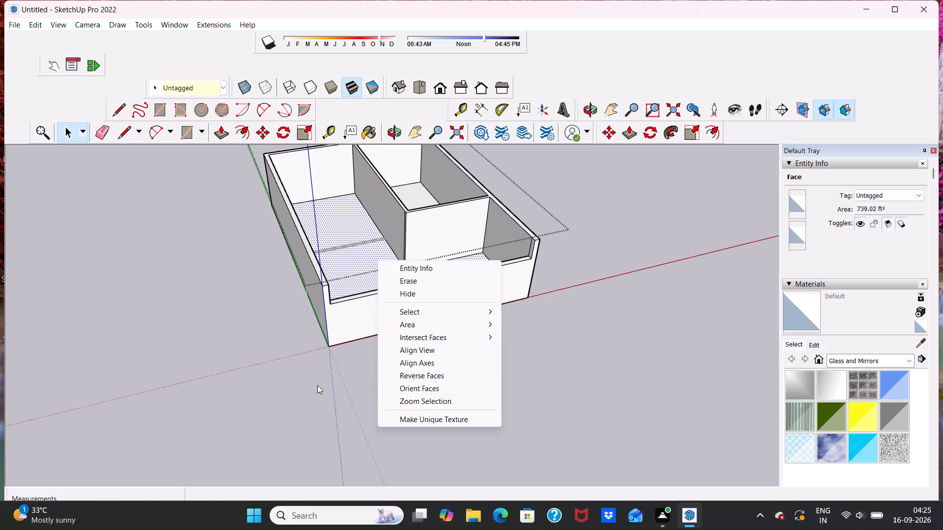
{"action": "left_click", "coordinate": [320, 357]}
{"action": "triple_click", "coordinate": [265, 320]}
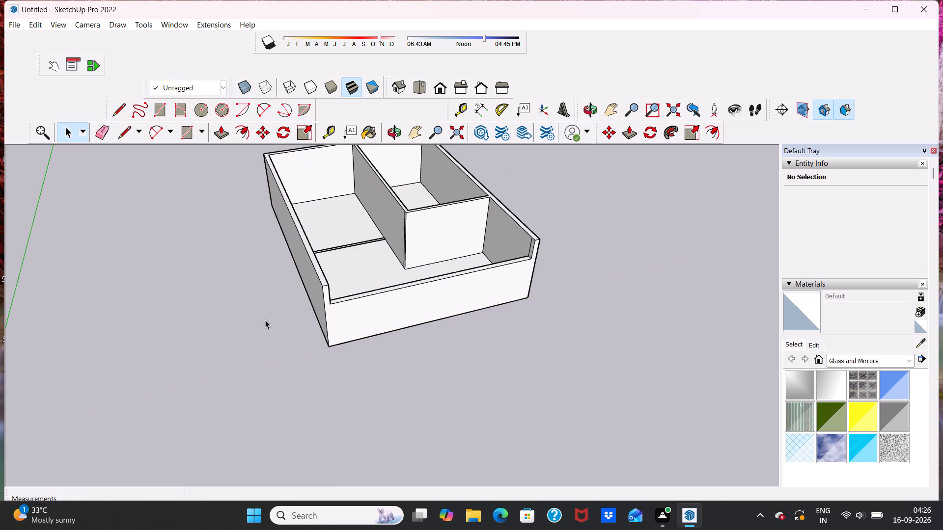
{"action": "triple_click", "coordinate": [335, 280]}
{"action": "right_click", "coordinate": [369, 271]}
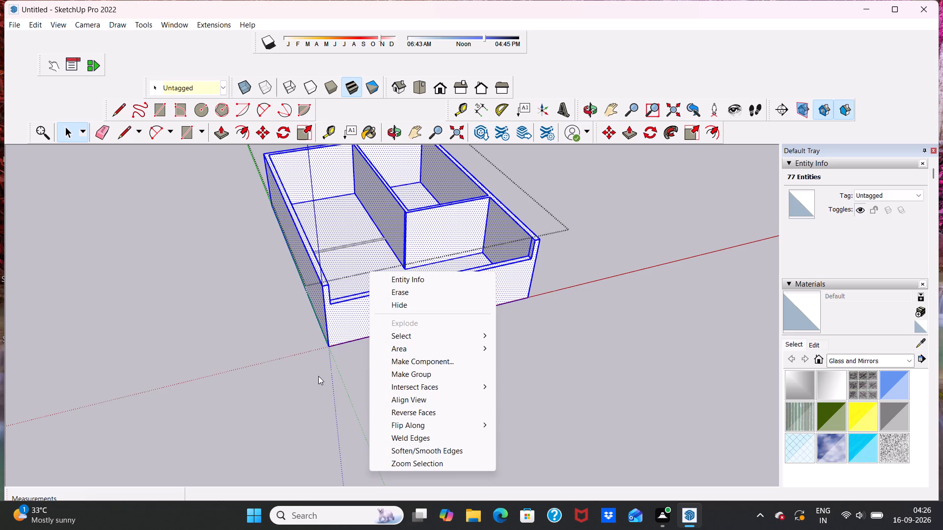
{"action": "left_click", "coordinate": [259, 388]}
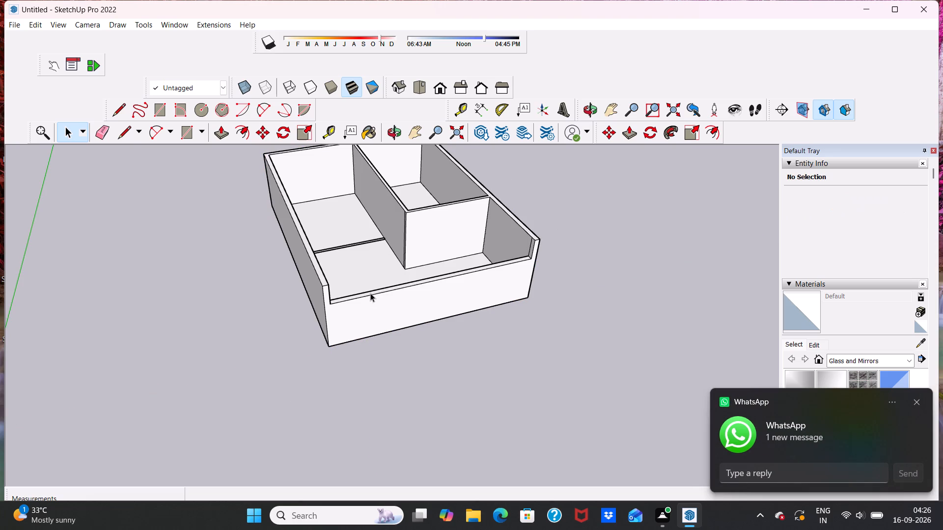
{"action": "double_click", "coordinate": [370, 293]}
{"action": "left_click", "coordinate": [370, 293]}
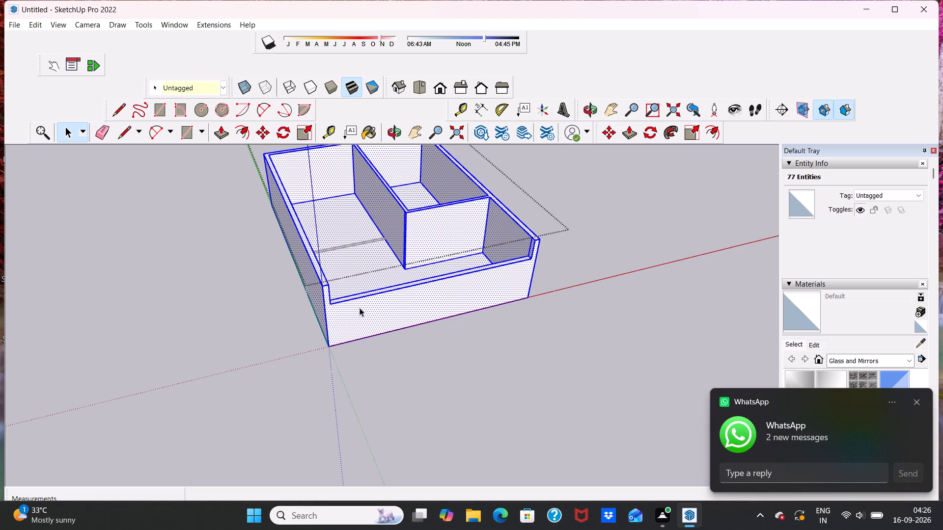
Undo step by step back past the two floor lines, the building's grouping and the lowered stretch of the front outer wall.
{"action": "key", "text": "ctrl+z"}
{"action": "key", "text": "z"}
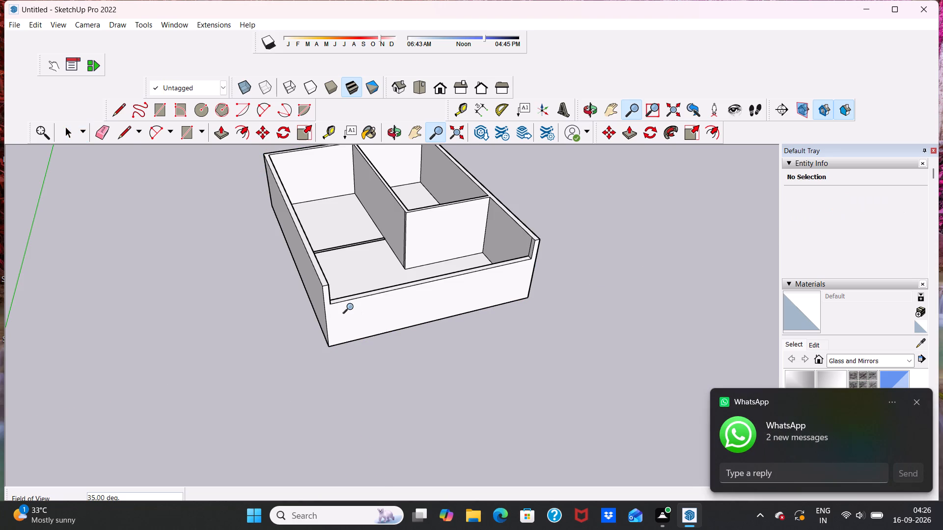
{"action": "key", "text": "ctrl+z"}
{"action": "key", "text": "ctrl+z"}
{"action": "key", "text": "ctrl+z"}
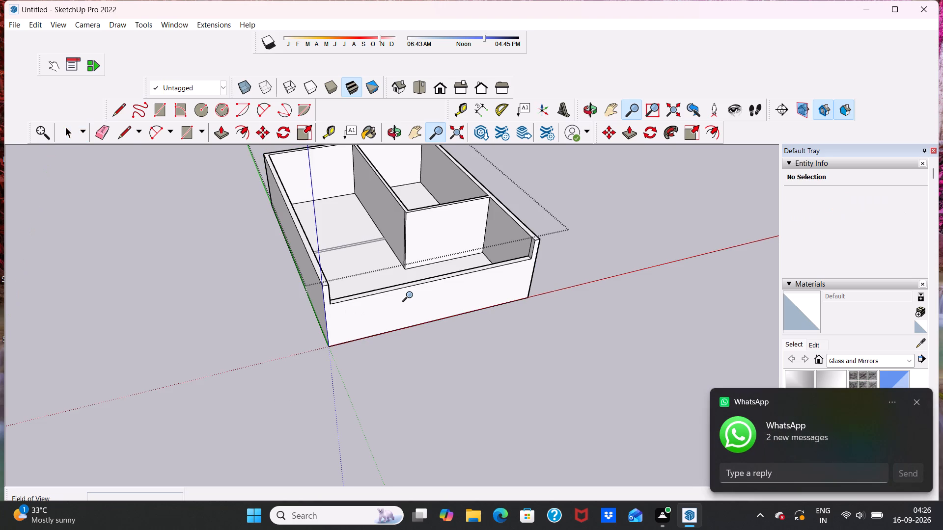
{"action": "left_click", "coordinate": [412, 295], "text": "ctrl"}
{"action": "key", "text": "ctrl+z"}
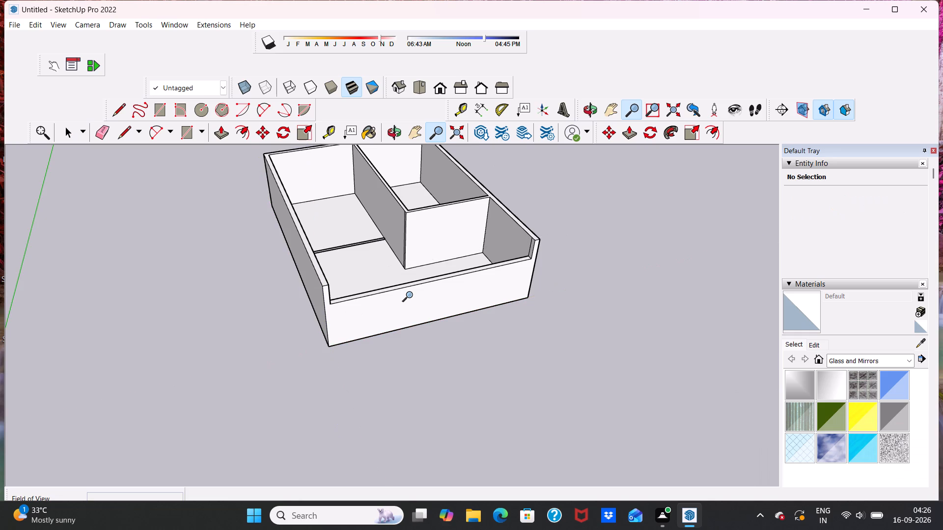
{"action": "key", "text": "ctrl+z"}
{"action": "key", "text": "ctrl+z"}
{"action": "left_click", "coordinate": [412, 295], "text": "ctrl"}
{"action": "key", "text": "ctrl+z"}
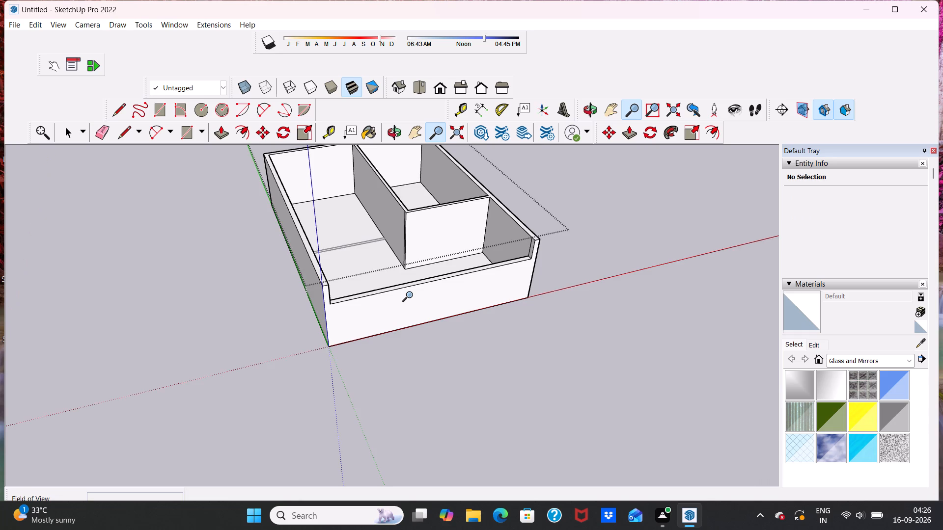
{"action": "key", "text": "ctrl+z"}
{"action": "key", "text": "ctrl+z"}
{"action": "key", "text": "ctrl+z"}
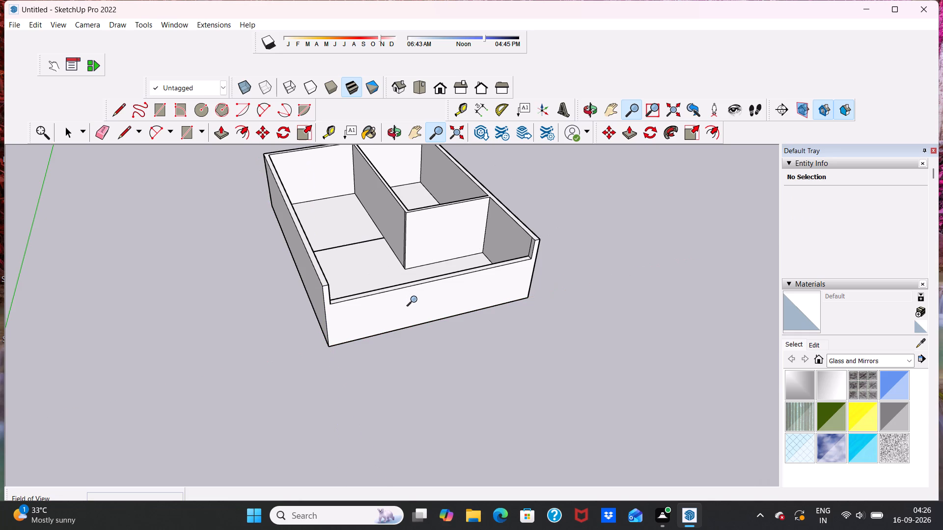
{"action": "left_click", "coordinate": [416, 299], "text": "ctrl"}
{"action": "key", "text": "ctrl+z"}
{"action": "key", "text": "ctrl+z"}
{"action": "key", "text": "ctrl+z"}
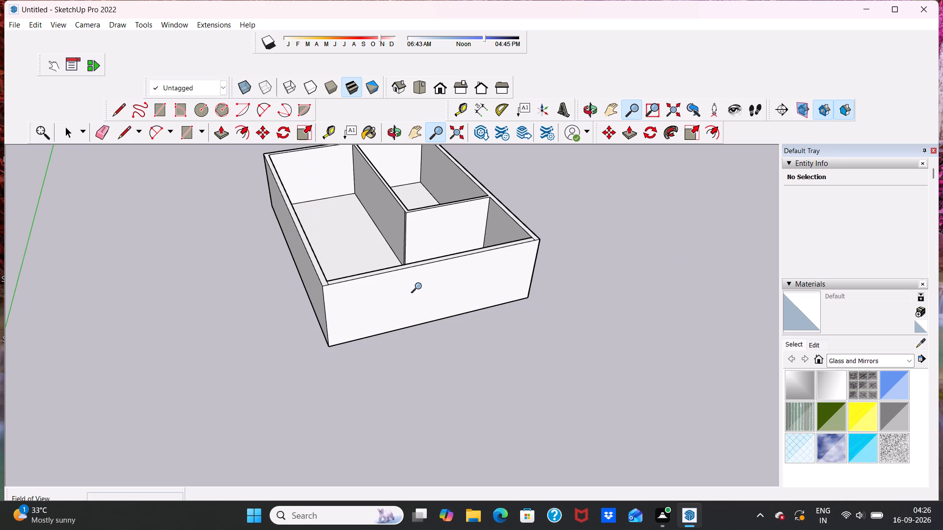
Erase the redundant vertical edge beside the partitions' outer corner, undoing the mistaken erasure of the corner edge itself.
{"action": "scroll", "coordinate": [420, 286], "scroll_direction": "down", "scroll_amount": 1}
{"action": "scroll", "coordinate": [419, 253], "scroll_direction": "up", "scroll_amount": 4}
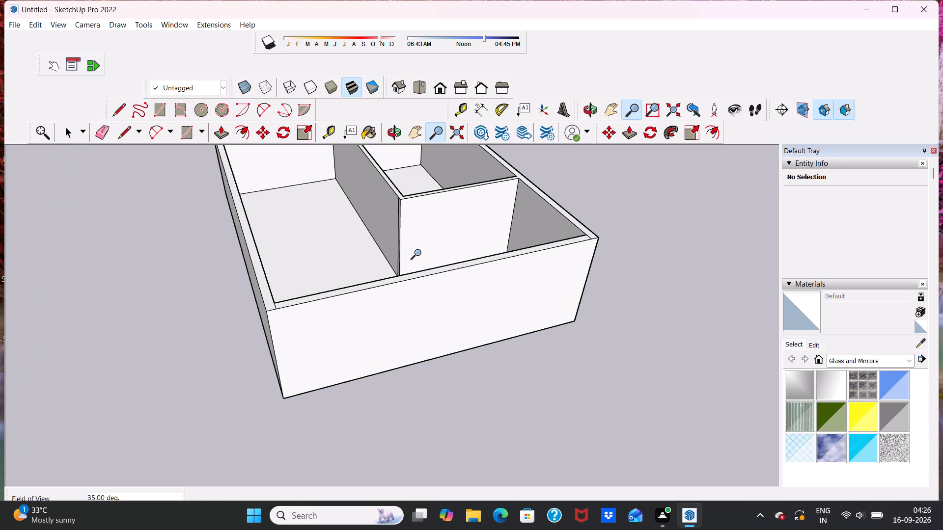
{"action": "middle_click_drag", "start_coordinate": [420, 253], "coordinate": [368, 320]}
{"action": "middle_click", "coordinate": [366, 313]}
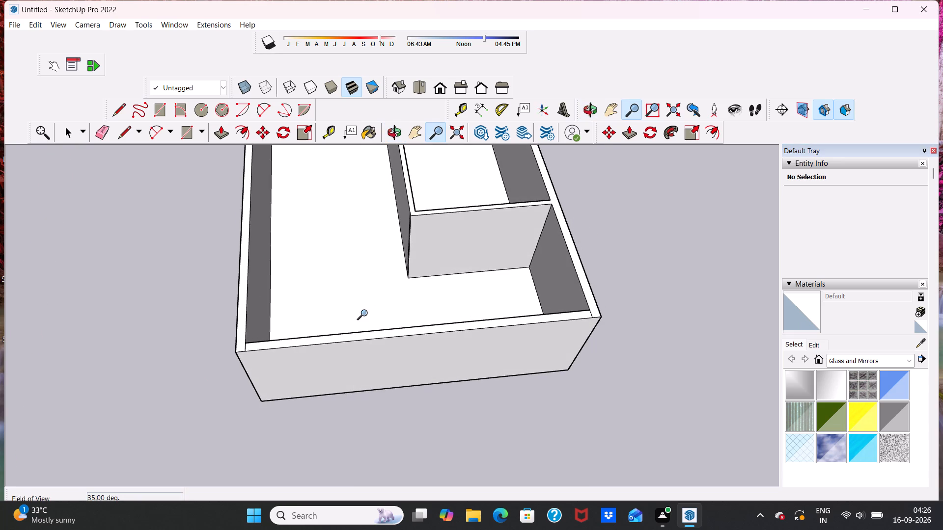
{"action": "key", "text": "space"}
{"action": "middle_click_drag", "start_coordinate": [365, 302], "coordinate": [383, 371]}
{"action": "scroll", "coordinate": [365, 277], "scroll_direction": "down", "scroll_amount": 7}
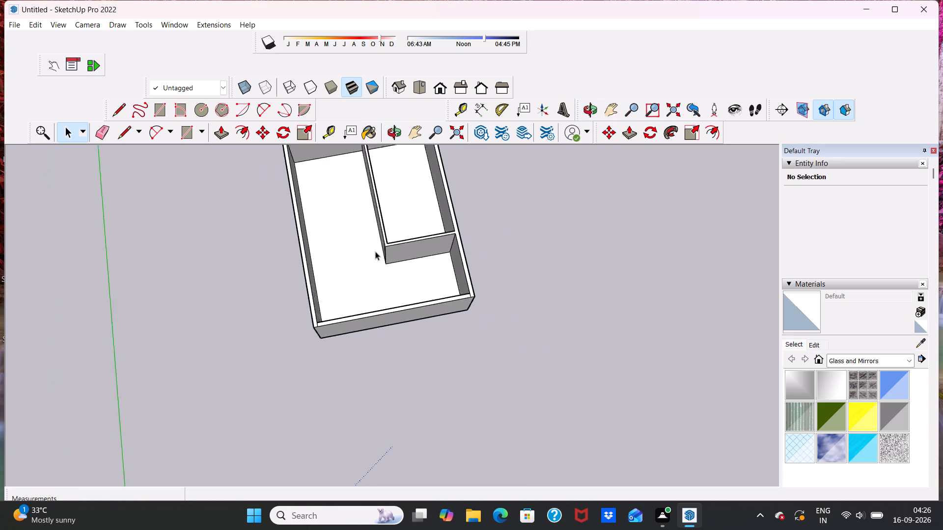
{"action": "scroll", "coordinate": [375, 251], "scroll_direction": "down", "scroll_amount": 2}
{"action": "middle_click_drag", "start_coordinate": [376, 254], "coordinate": [515, 180]}
{"action": "scroll", "coordinate": [418, 266], "scroll_direction": "up", "scroll_amount": 3}
{"action": "scroll", "coordinate": [351, 257], "scroll_direction": "up", "scroll_amount": 7}
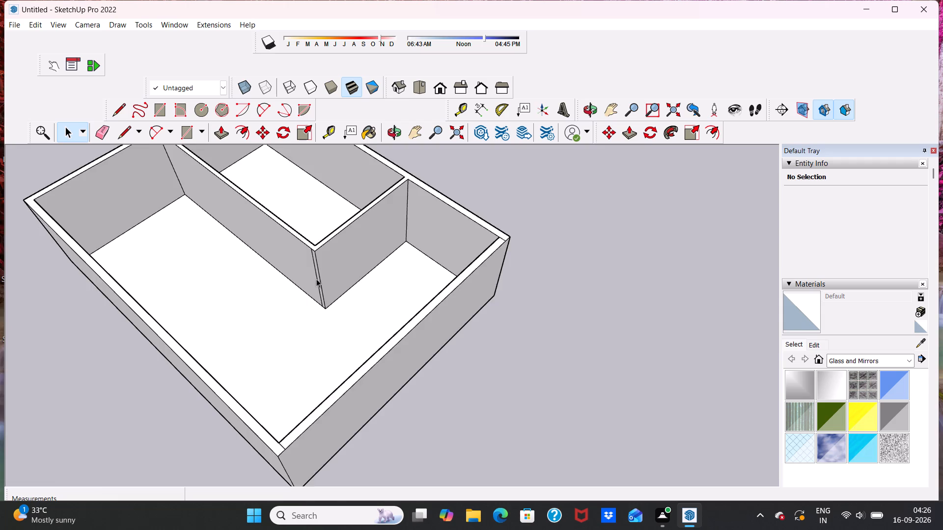
{"action": "scroll", "coordinate": [316, 279], "scroll_direction": "up", "scroll_amount": 8}
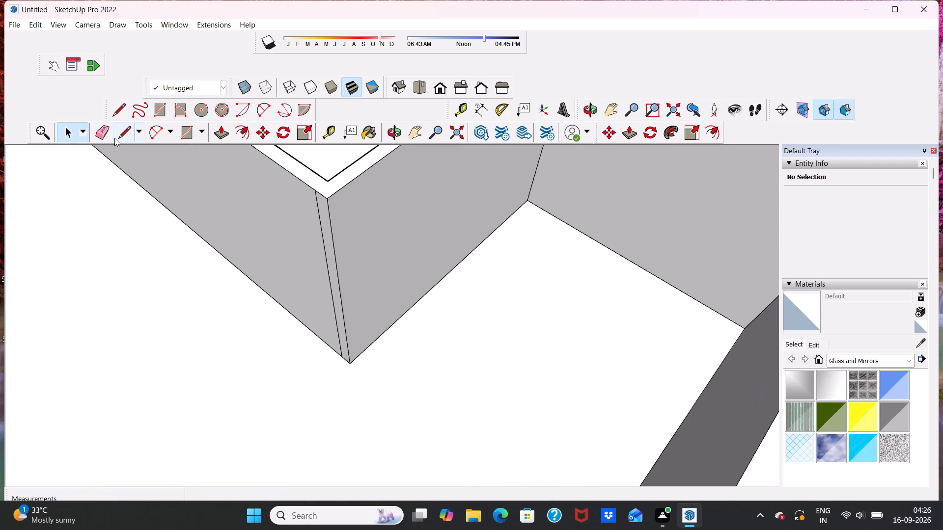
{"action": "left_click", "coordinate": [101, 132]}
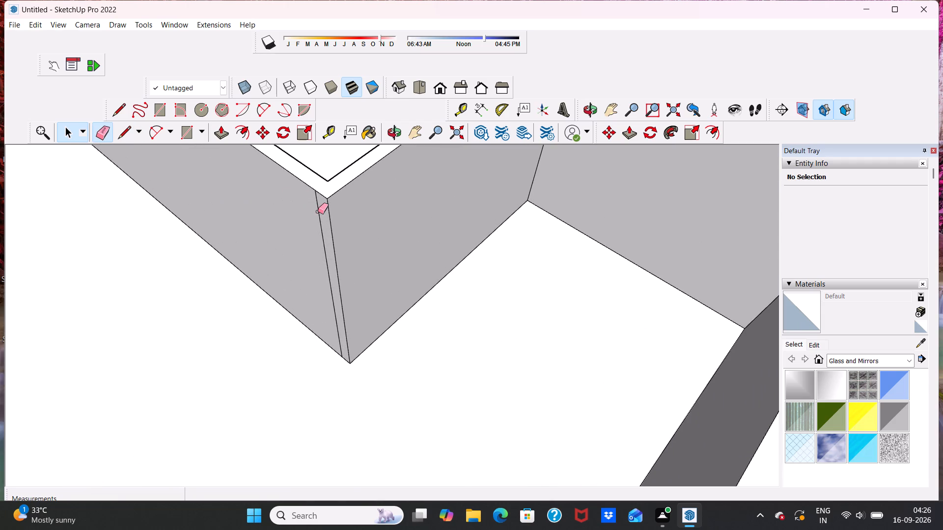
{"action": "left_click", "coordinate": [318, 211]}
{"action": "left_click", "coordinate": [331, 215]}
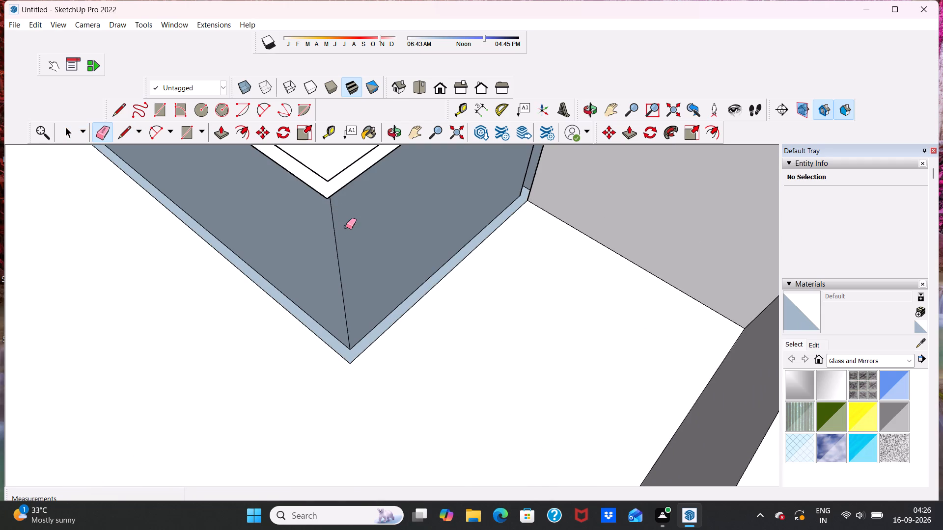
{"action": "key", "text": "ctrl+z"}
Draw a line about 14' 11 5/8" long across the large room's floor, from the long partition's base straight to the opposite outer wall.
{"action": "scroll", "coordinate": [356, 244], "scroll_direction": "down", "scroll_amount": 1}
{"action": "middle_click_drag", "start_coordinate": [356, 244], "coordinate": [227, 435]}
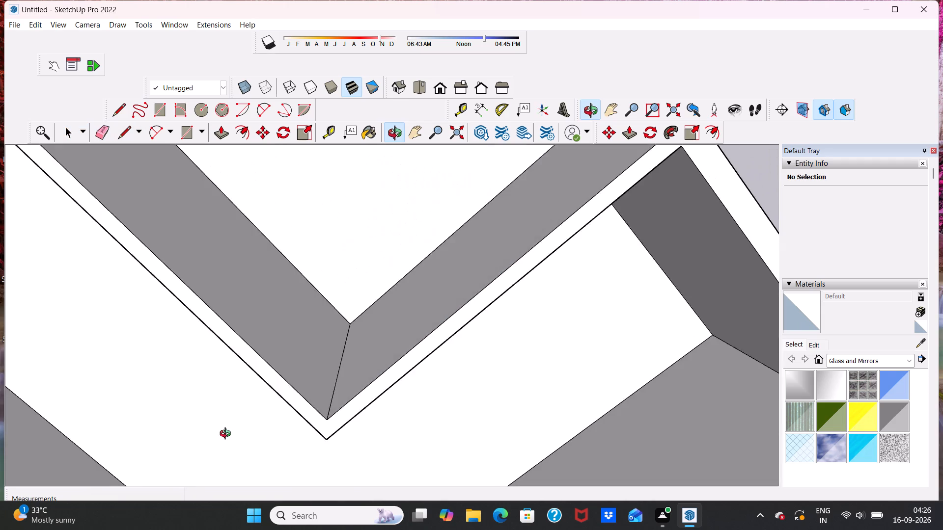
{"action": "middle_click_drag", "start_coordinate": [227, 435], "coordinate": [220, 251]}
{"action": "key", "text": "space"}
{"action": "middle_click_drag", "start_coordinate": [343, 323], "coordinate": [231, 245]}
{"action": "scroll", "coordinate": [217, 238], "scroll_direction": "down", "scroll_amount": 5}
{"action": "middle_click_drag", "start_coordinate": [267, 263], "coordinate": [297, 347]}
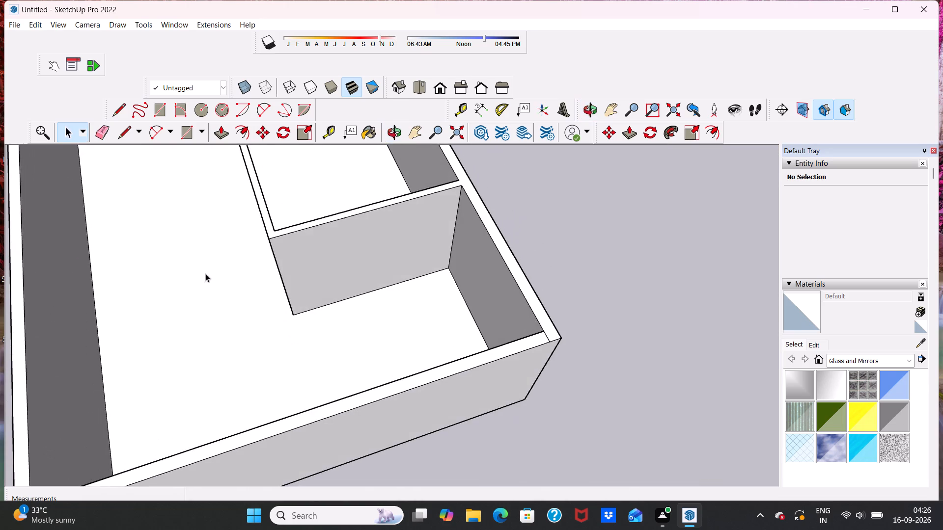
{"action": "scroll", "coordinate": [205, 273], "scroll_direction": "down", "scroll_amount": 7}
{"action": "middle_click_drag", "start_coordinate": [189, 254], "coordinate": [221, 196]}
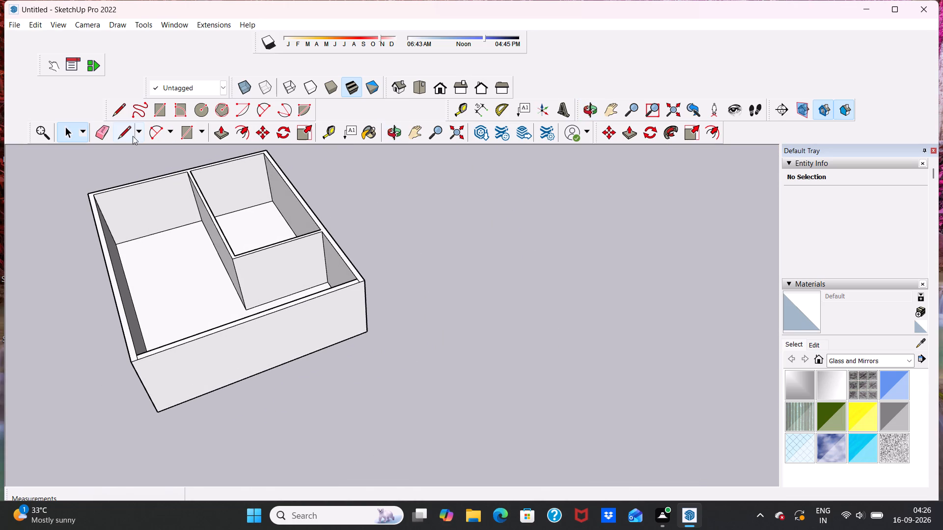
{"action": "left_click", "coordinate": [119, 133]}
{"action": "scroll", "coordinate": [171, 227], "scroll_direction": "up", "scroll_amount": 4}
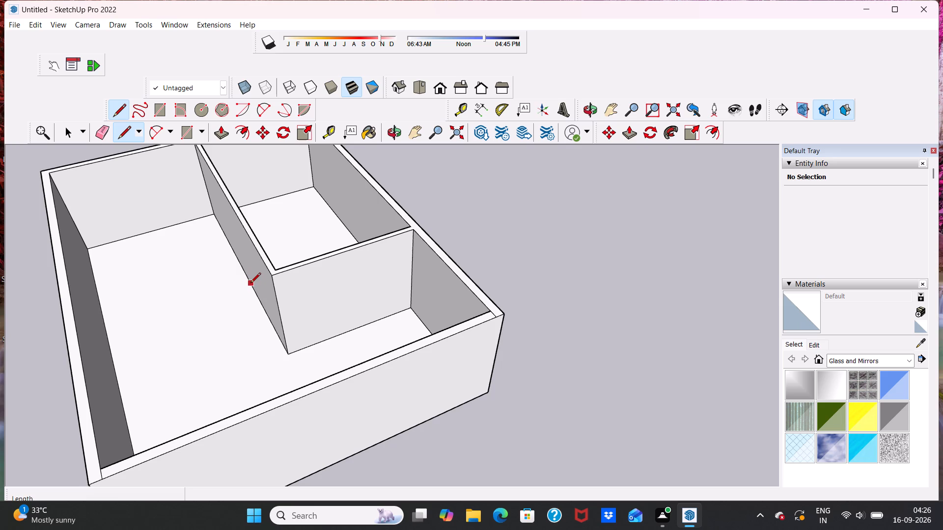
{"action": "left_click", "coordinate": [250, 284]}
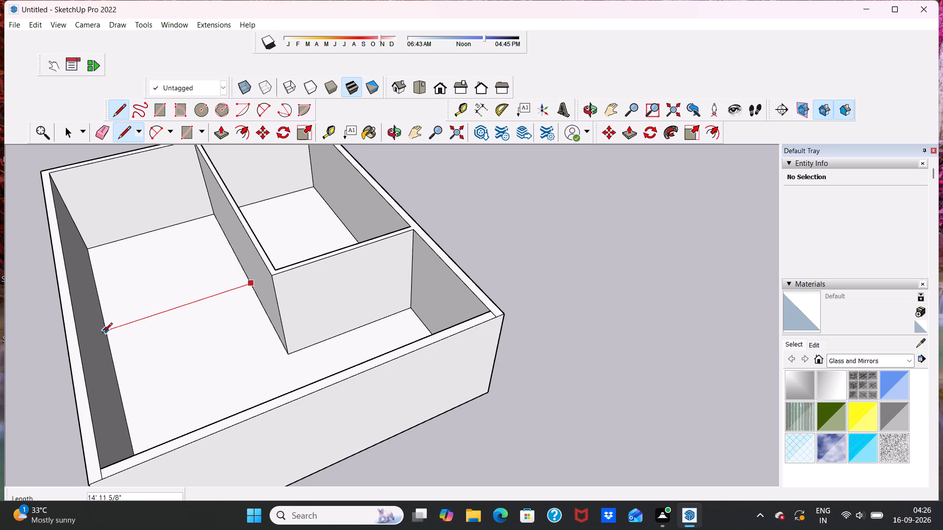
{"action": "left_click", "coordinate": [106, 331]}
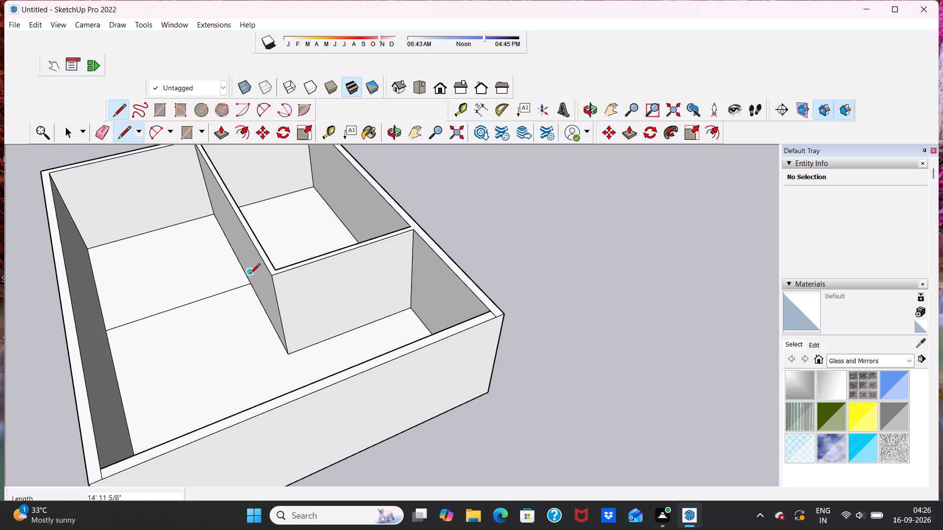
Draw a 6" line along the partition's base from the floor line's end, and a parallel line from there to the outer wall.
{"action": "left_click", "coordinate": [249, 285]}
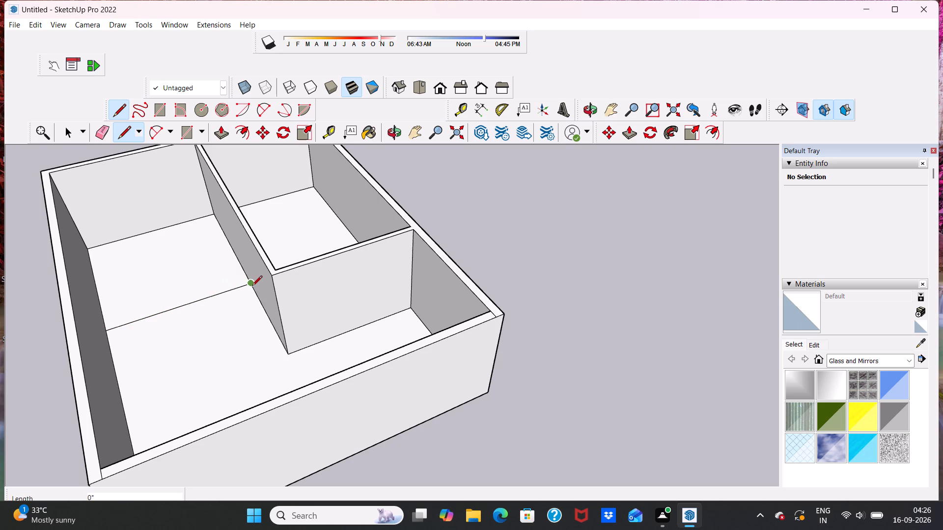
{"action": "left_click", "coordinate": [251, 284]}
{"action": "type", "text": "6\""}
{"action": "key", "text": "Return"}
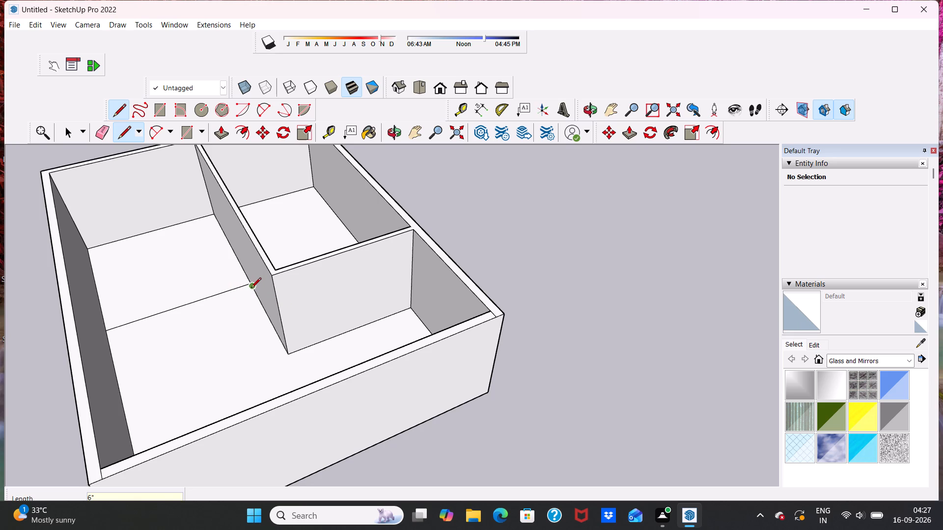
{"action": "left_click", "coordinate": [251, 289]}
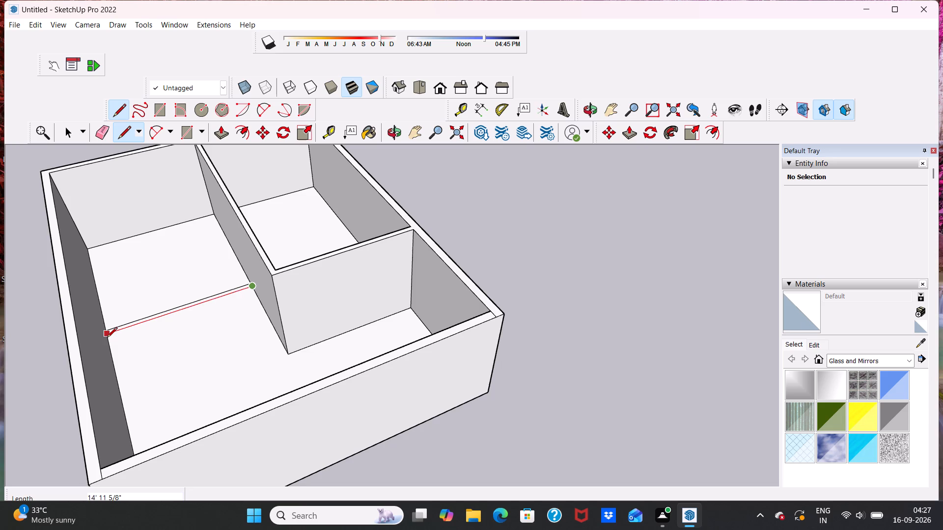
{"action": "left_click", "coordinate": [107, 338]}
{"action": "key", "text": "space"}
Push/Pull the 6" strip across the large room's floor up 10' to form a partition.
{"action": "scroll", "coordinate": [132, 271], "scroll_direction": "up", "scroll_amount": 6}
{"action": "middle_click_drag", "start_coordinate": [221, 233], "coordinate": [230, 246]}
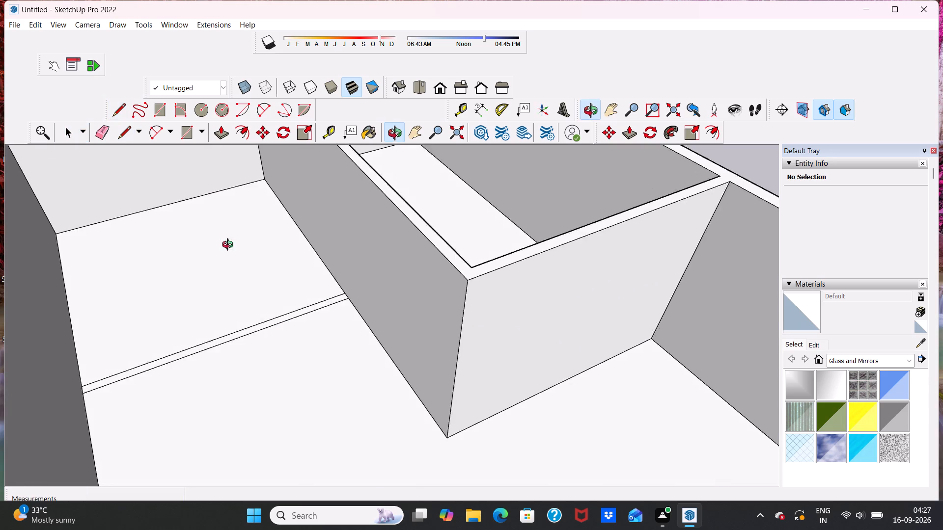
{"action": "middle_click_drag", "start_coordinate": [230, 246], "coordinate": [301, 375]}
{"action": "scroll", "coordinate": [301, 375], "scroll_direction": "up", "scroll_amount": 1}
{"action": "scroll", "coordinate": [297, 371], "scroll_direction": "down", "scroll_amount": 4}
{"action": "left_click", "coordinate": [297, 346]}
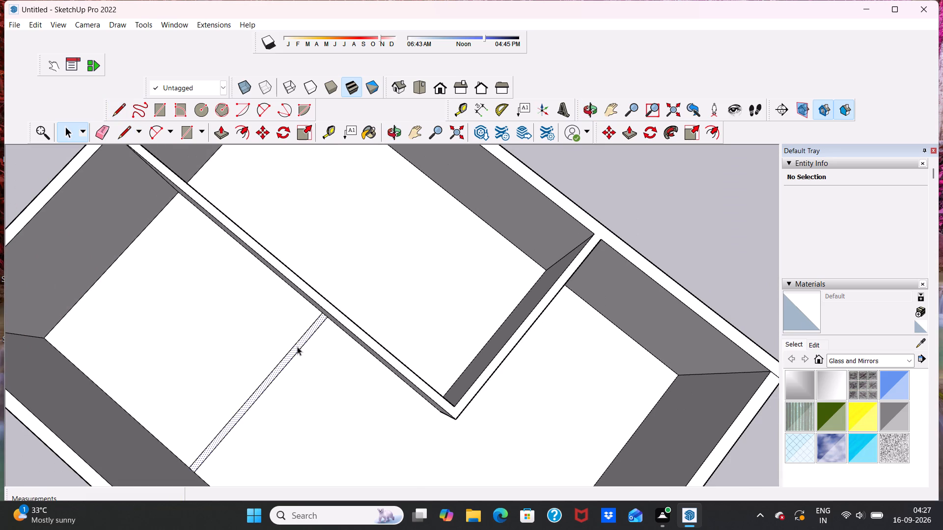
{"action": "left_click", "coordinate": [223, 133]}
{"action": "scroll", "coordinate": [215, 190], "scroll_direction": "down", "scroll_amount": 5}
{"action": "scroll", "coordinate": [271, 320], "scroll_direction": "up", "scroll_amount": 6}
{"action": "left_click", "coordinate": [270, 323]}
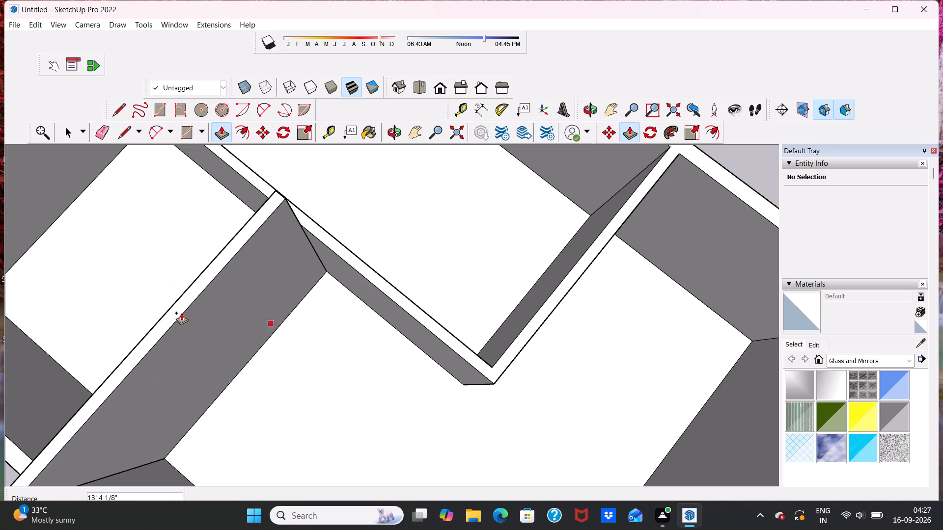
{"action": "key", "text": "1"}
{"action": "key", "text": "0"}
{"action": "key", "text": "apostrophe"}
{"action": "key", "text": "Return"}
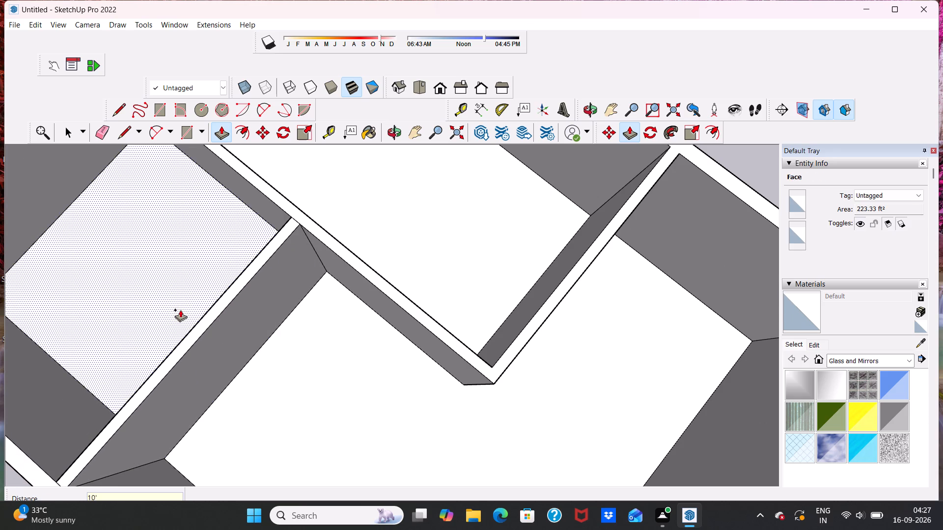
{"action": "left_click_drag", "start_coordinate": [172, 324], "coordinate": [193, 315]}
{"action": "key", "text": "space"}
Push the top face of the front outer wall down 5' between the two side walls.
{"action": "scroll", "coordinate": [195, 327], "scroll_direction": "down", "scroll_amount": 2}
{"action": "middle_click_drag", "start_coordinate": [183, 320], "coordinate": [12, 120]}
{"action": "scroll", "coordinate": [197, 161], "scroll_direction": "down", "scroll_amount": 5}
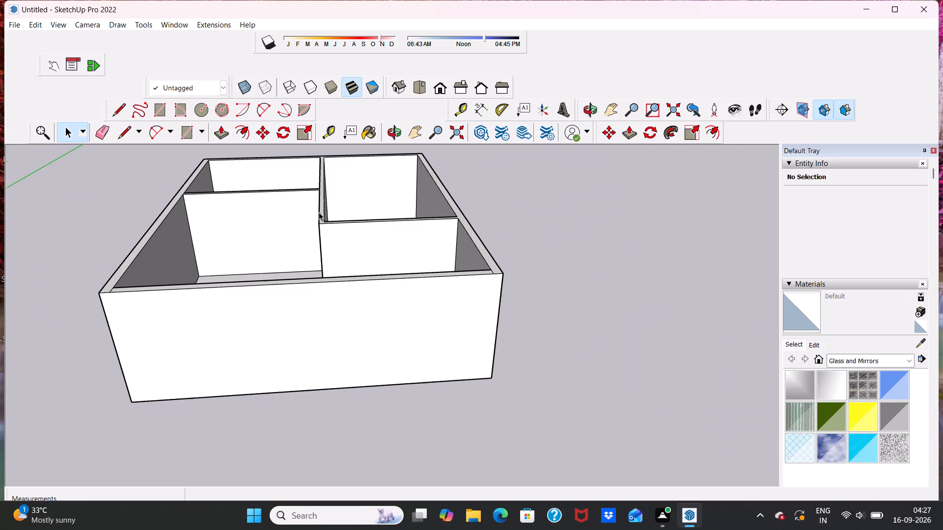
{"action": "middle_click_drag", "start_coordinate": [305, 291], "coordinate": [261, 352]}
{"action": "scroll", "coordinate": [258, 314], "scroll_direction": "up", "scroll_amount": 6}
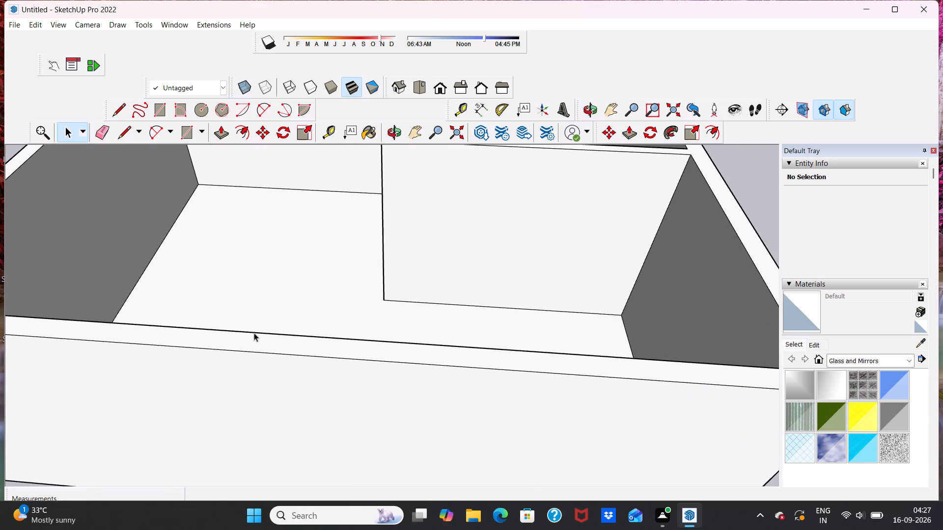
{"action": "middle_click_drag", "start_coordinate": [244, 340], "coordinate": [258, 362]}
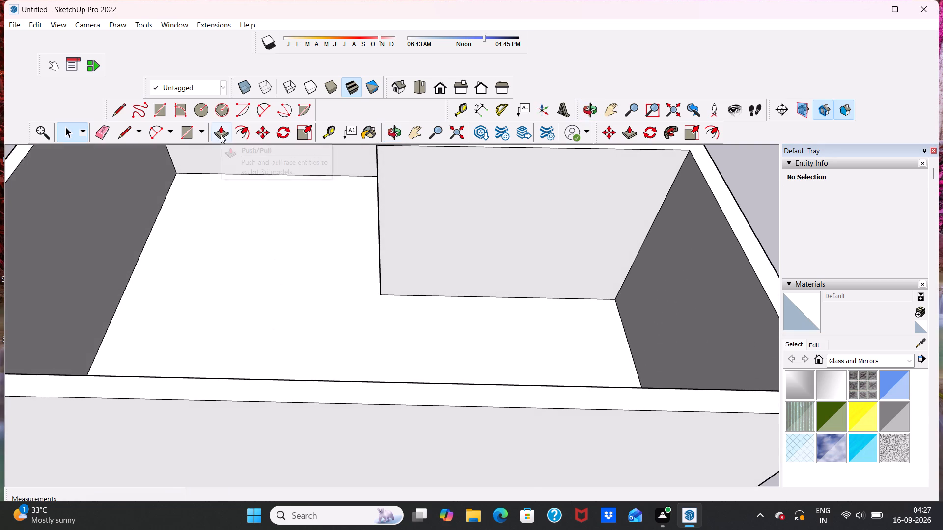
{"action": "left_click", "coordinate": [221, 134]}
{"action": "scroll", "coordinate": [302, 346], "scroll_direction": "down", "scroll_amount": 6}
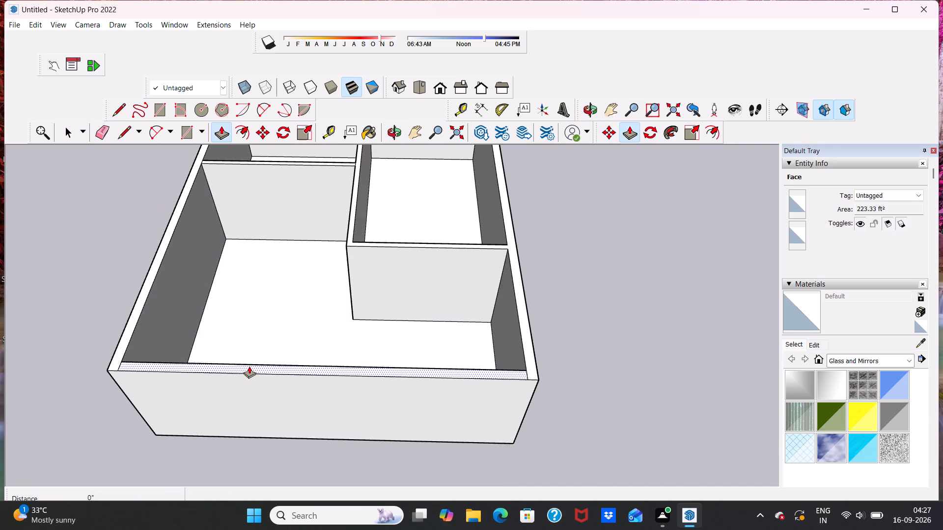
{"action": "left_click", "coordinate": [249, 365]}
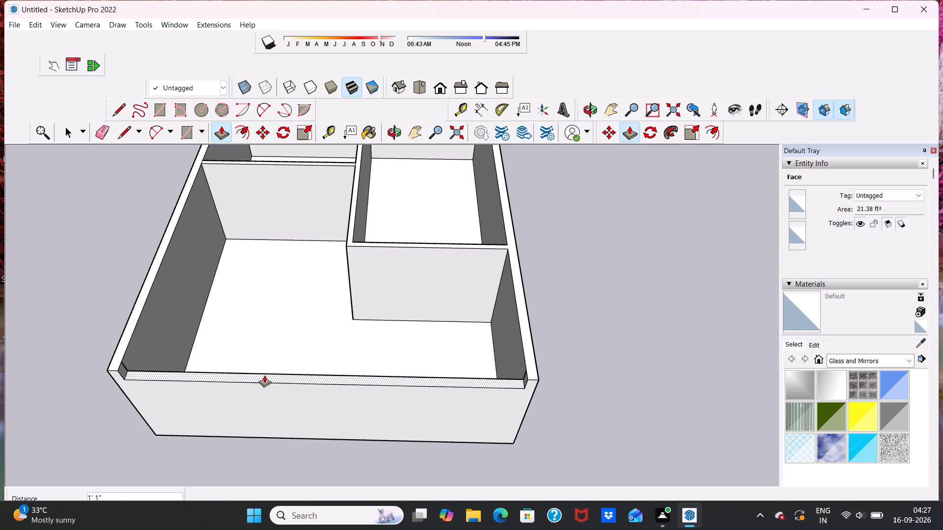
{"action": "type", "text": "5'"}
{"action": "key", "text": "Return"}
{"action": "key", "text": "space"}
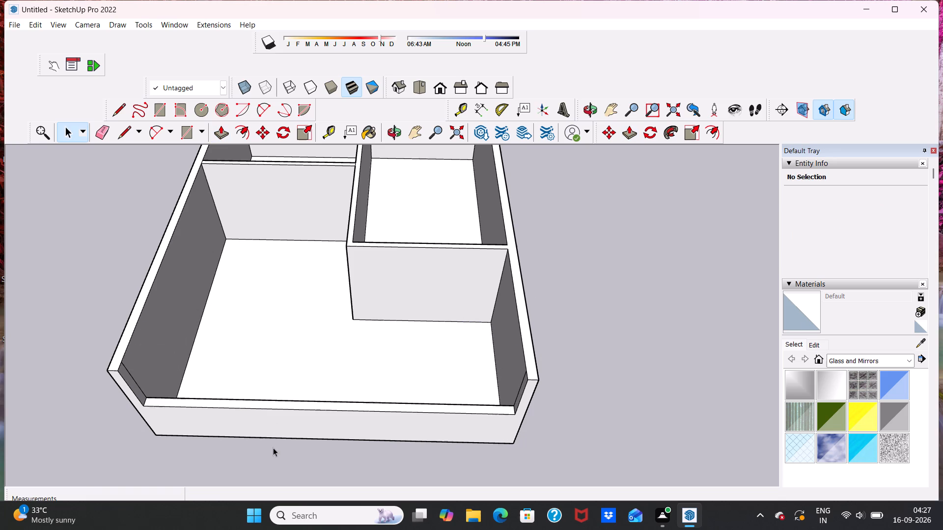
Start the Eraser for the leftover edges where the side walls meet the lowered front wall.
{"action": "middle_click_drag", "start_coordinate": [274, 391], "coordinate": [295, 258]}
{"action": "middle_click_drag", "start_coordinate": [319, 324], "coordinate": [299, 271]}
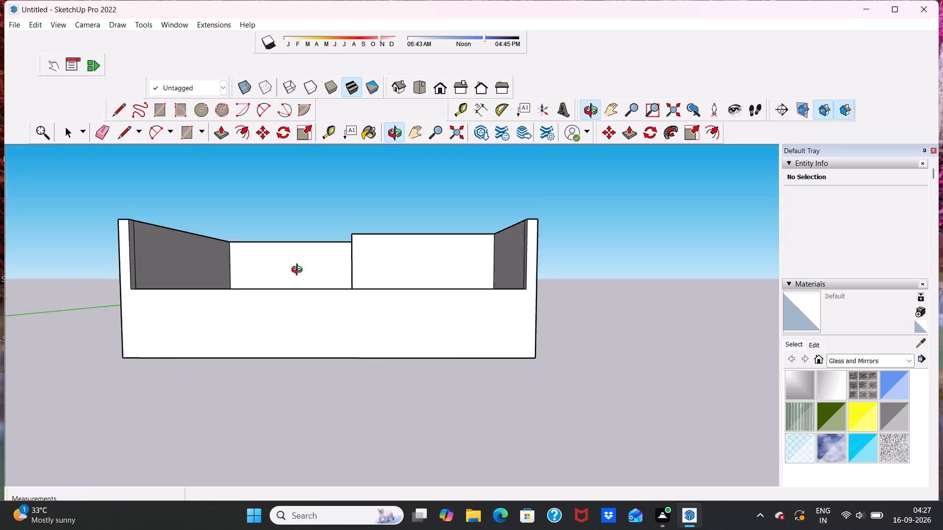
{"action": "middle_click_drag", "start_coordinate": [299, 271], "coordinate": [277, 296]}
{"action": "scroll", "coordinate": [149, 291], "scroll_direction": "up", "scroll_amount": 3}
{"action": "middle_click_drag", "start_coordinate": [152, 284], "coordinate": [108, 329]}
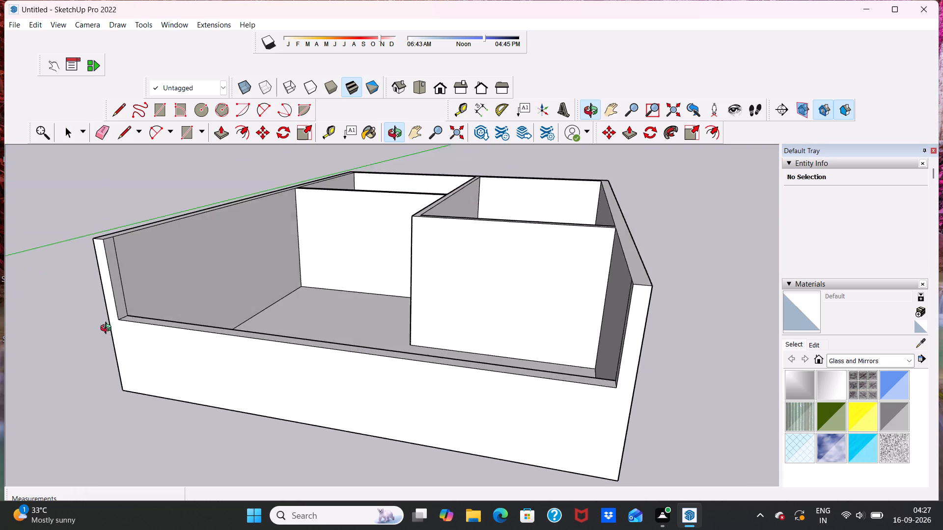
{"action": "middle_click_drag", "start_coordinate": [108, 329], "coordinate": [2, 363]}
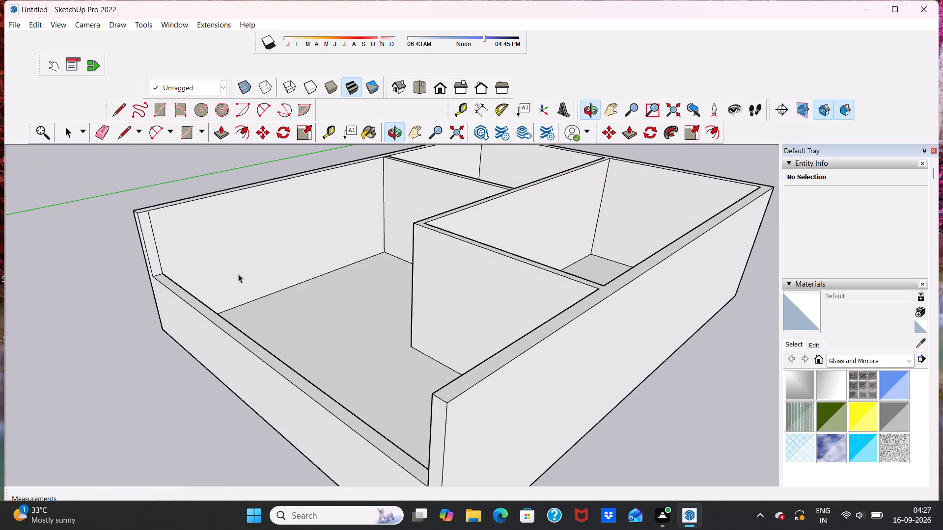
{"action": "middle_click_drag", "start_coordinate": [258, 259], "coordinate": [175, 277]}
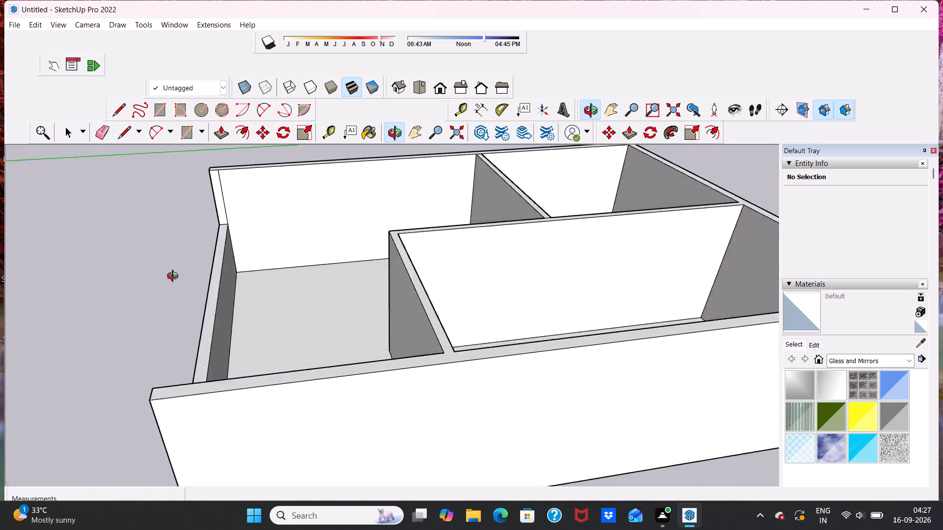
{"action": "middle_click_drag", "start_coordinate": [175, 277], "coordinate": [302, 282]}
{"action": "left_click", "coordinate": [103, 134]}
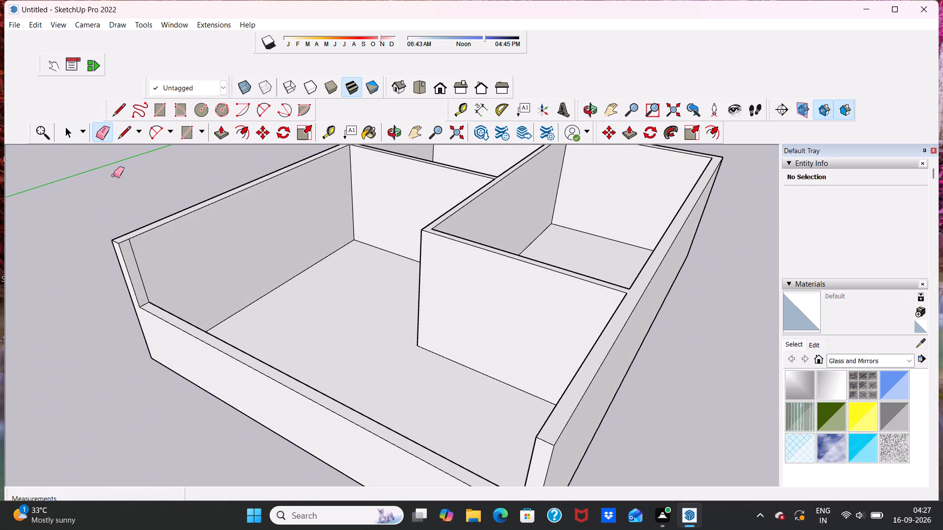
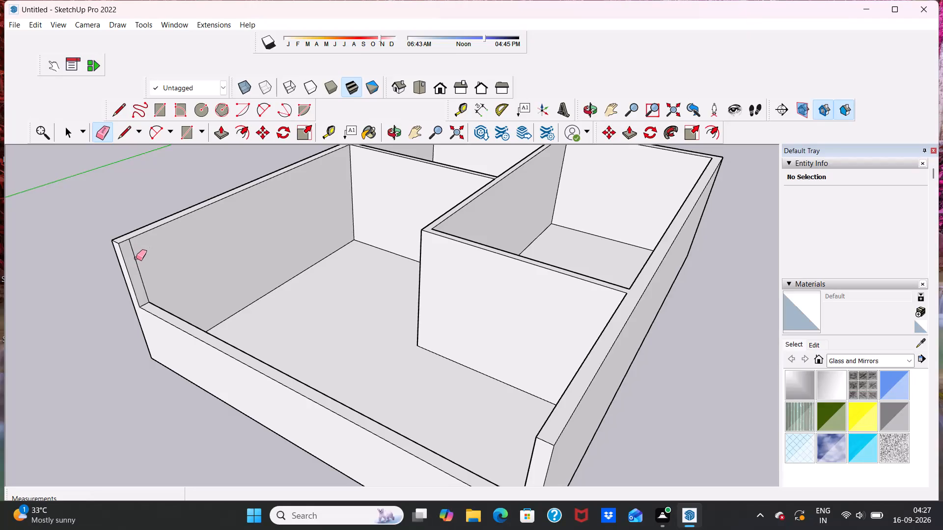
Erase the leftover vertical edges on the inner faces of both side walls above the lowered front wall.
{"action": "left_click", "coordinate": [136, 258]}
{"action": "middle_click_drag", "start_coordinate": [175, 267], "coordinate": [488, 225]}
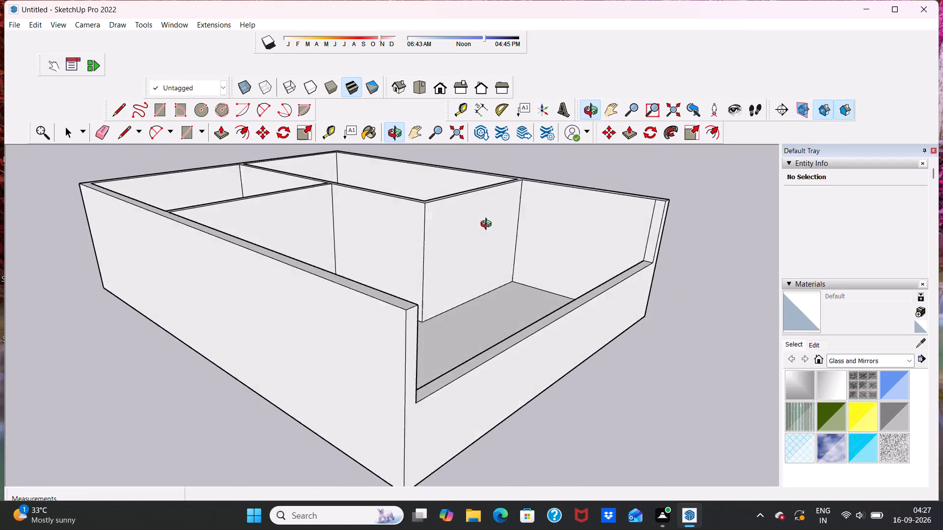
{"action": "middle_click_drag", "start_coordinate": [488, 225], "coordinate": [495, 225]}
{"action": "scroll", "coordinate": [546, 226], "scroll_direction": "up", "scroll_amount": 3}
{"action": "left_click", "coordinate": [670, 219]}
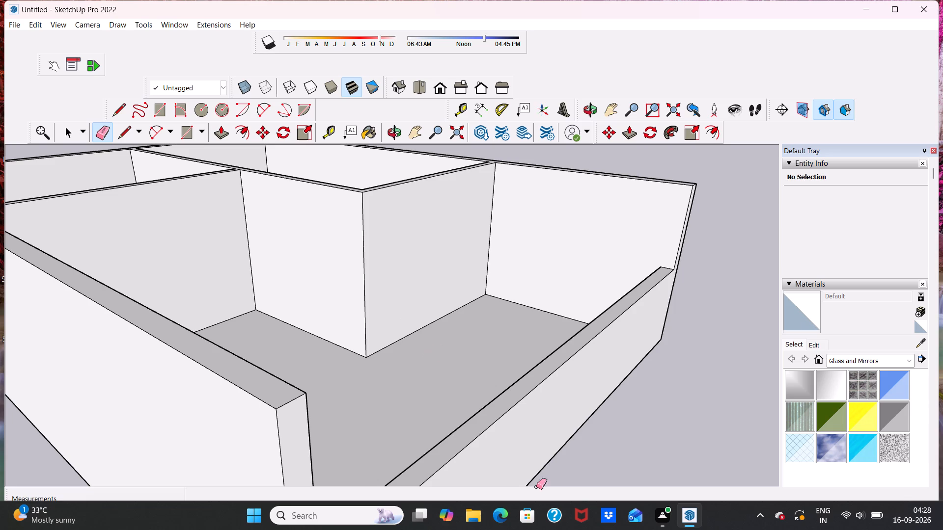
{"action": "key", "text": "space"}
Examine the building's front wall, rooms and partitions from several angles.
{"action": "middle_click_drag", "start_coordinate": [513, 403], "coordinate": [280, 390]}
{"action": "scroll", "coordinate": [301, 386], "scroll_direction": "up", "scroll_amount": 1}
{"action": "scroll", "coordinate": [461, 300], "scroll_direction": "down", "scroll_amount": 3}
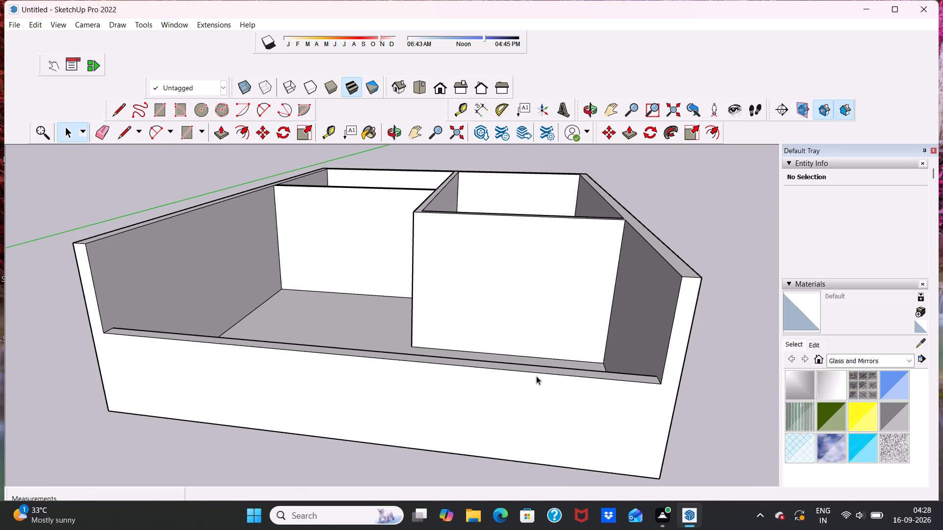
{"action": "scroll", "coordinate": [867, 463], "scroll_direction": "up", "scroll_amount": 8}
{"action": "scroll", "coordinate": [758, 453], "scroll_direction": "down", "scroll_amount": 1}
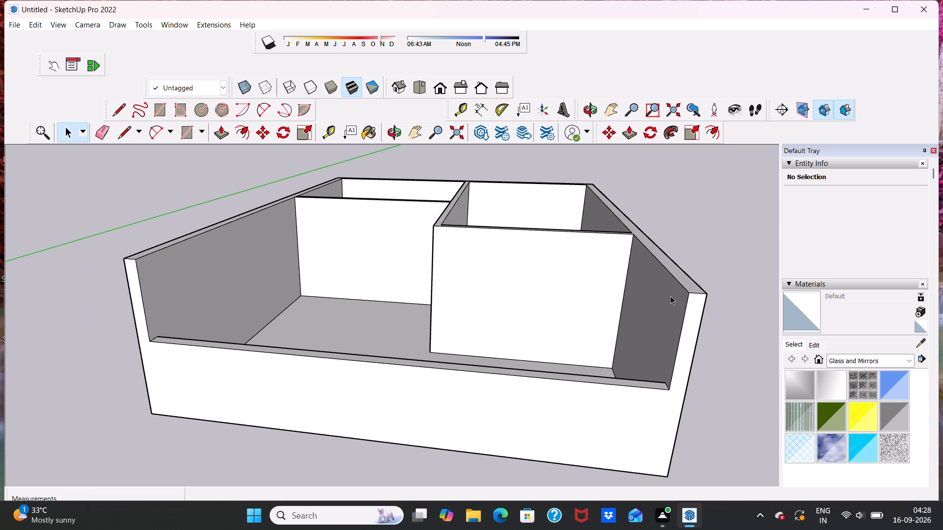
{"action": "scroll", "coordinate": [666, 296], "scroll_direction": "down", "scroll_amount": 1}
{"action": "middle_click_drag", "start_coordinate": [483, 302], "coordinate": [518, 299]}
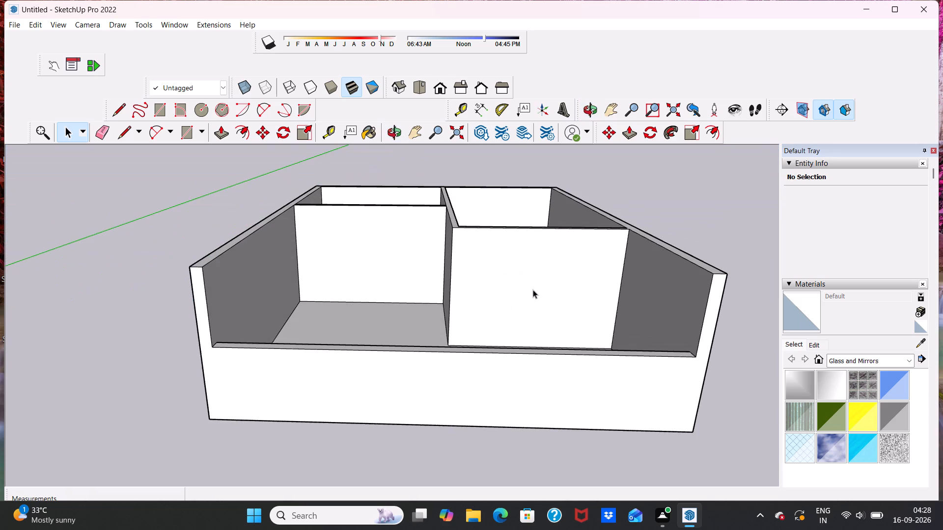
{"action": "scroll", "coordinate": [536, 287], "scroll_direction": "up", "scroll_amount": 6}
{"action": "scroll", "coordinate": [556, 242], "scroll_direction": "down", "scroll_amount": 2}
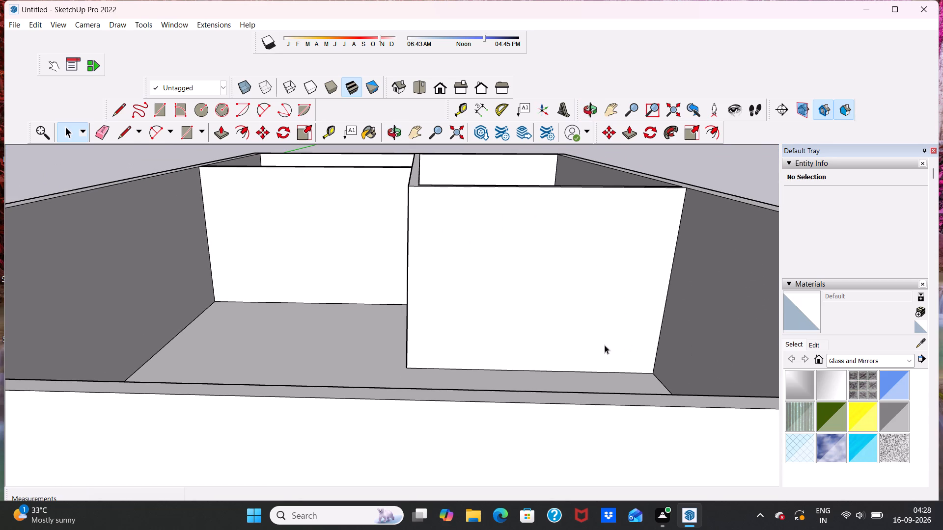
{"action": "scroll", "coordinate": [570, 323], "scroll_direction": "down", "scroll_amount": 1}
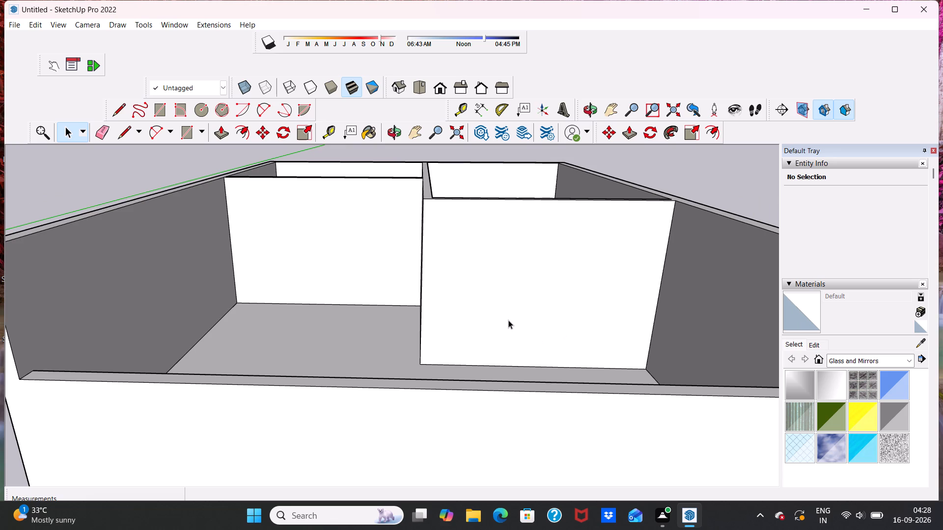
{"action": "scroll", "coordinate": [303, 251], "scroll_direction": "down", "scroll_amount": 3}
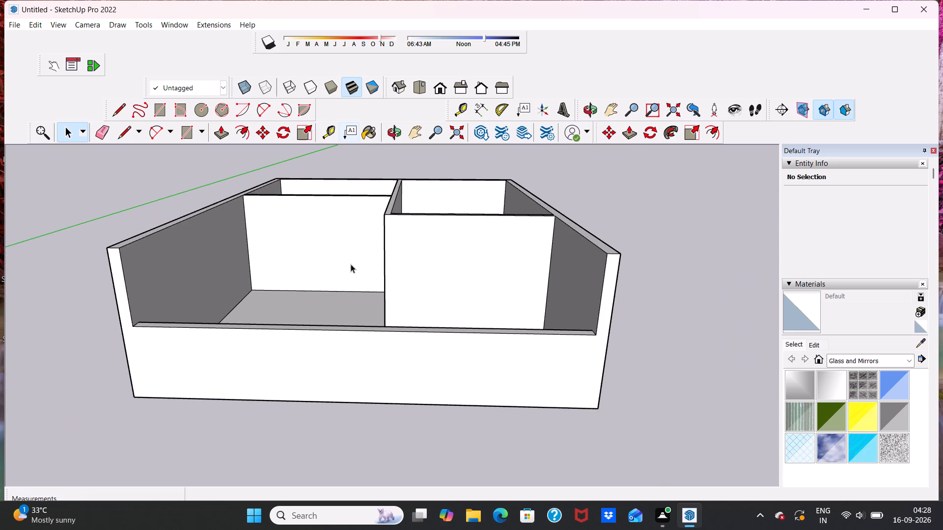
{"action": "scroll", "coordinate": [328, 281], "scroll_direction": "up", "scroll_amount": 3}
{"action": "middle_click_drag", "start_coordinate": [304, 236], "coordinate": [371, 254]}
{"action": "scroll", "coordinate": [337, 254], "scroll_direction": "down", "scroll_amount": 4}
{"action": "middle_click_drag", "start_coordinate": [361, 284], "coordinate": [324, 388]}
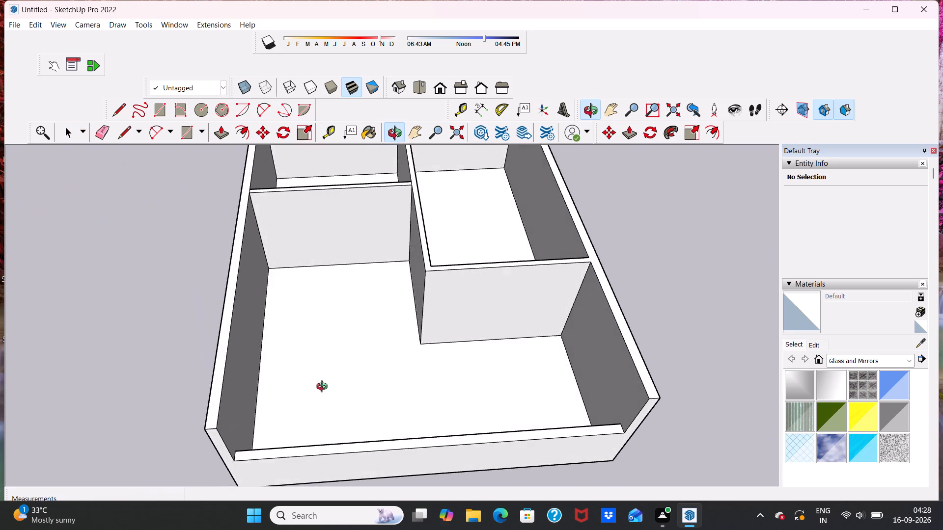
Draw a 3' by 7' door rectangle on the large room's rear partition, starting on its floor line.
{"action": "middle_click_drag", "start_coordinate": [324, 388], "coordinate": [302, 301]}
{"action": "scroll", "coordinate": [333, 275], "scroll_direction": "up", "scroll_amount": 3}
{"action": "scroll", "coordinate": [333, 275], "scroll_direction": "down", "scroll_amount": 1}
{"action": "middle_click_drag", "start_coordinate": [333, 275], "coordinate": [324, 289]}
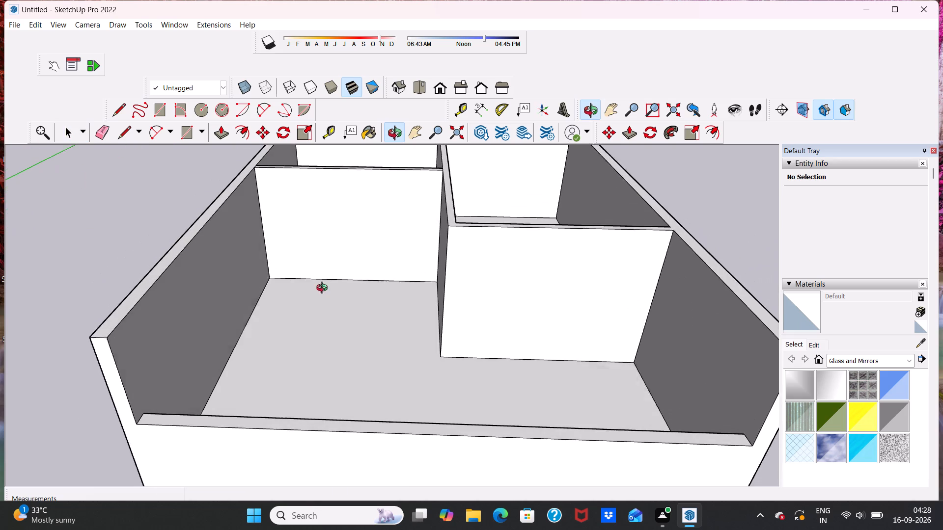
{"action": "middle_click_drag", "start_coordinate": [324, 289], "coordinate": [322, 297]}
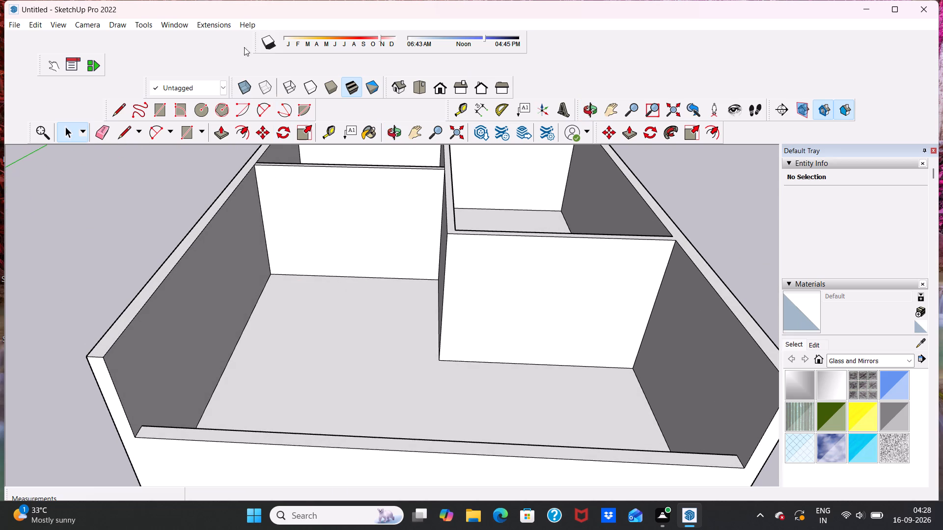
{"action": "left_click", "coordinate": [182, 134]}
{"action": "left_click", "coordinate": [332, 279]}
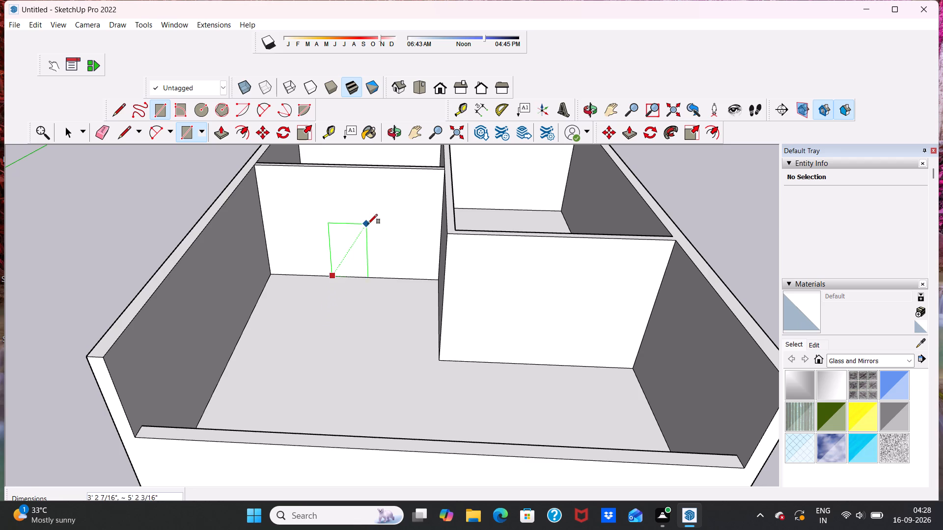
{"action": "key", "text": "3"}
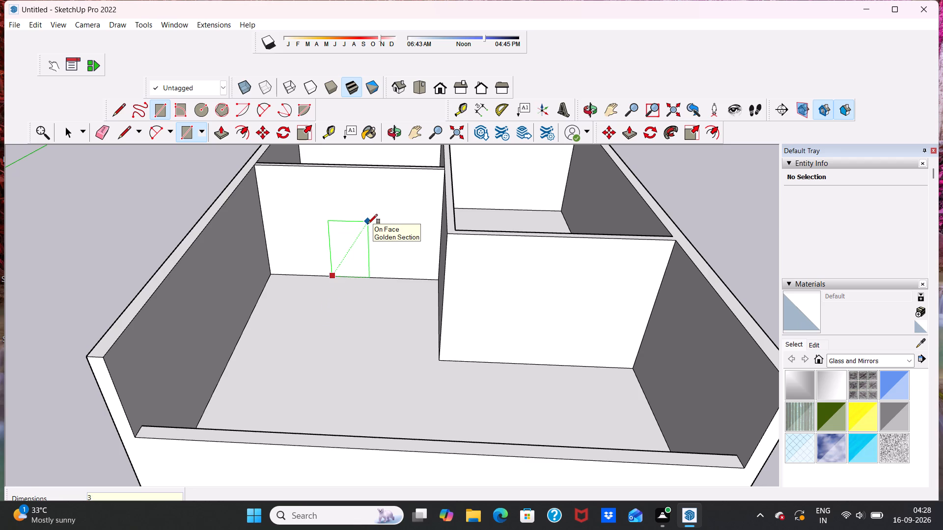
{"action": "type", "text": "',7'"}
{"action": "key", "text": "Return"}
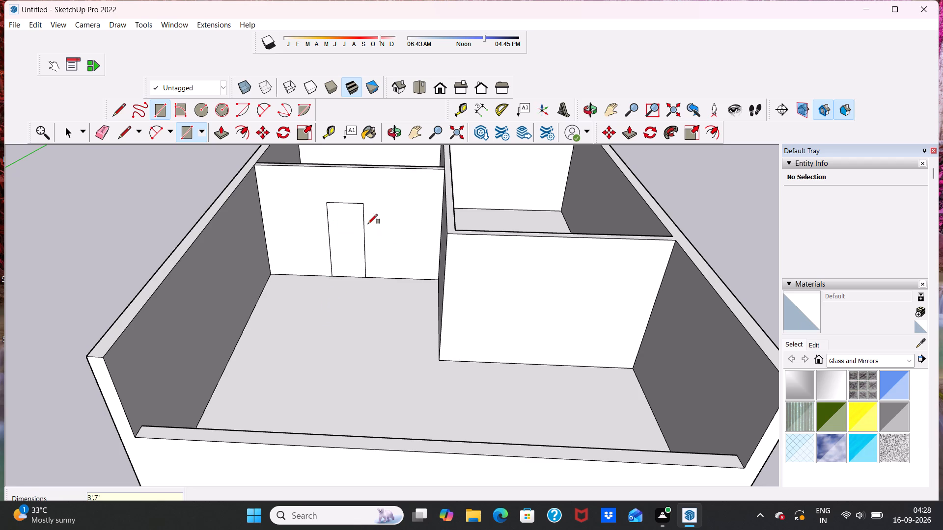
Draw a 4' by 4' window rectangle on the rear partition, between the door outline and the adjoining partition.
{"action": "middle_click_drag", "start_coordinate": [396, 227], "coordinate": [419, 173]}
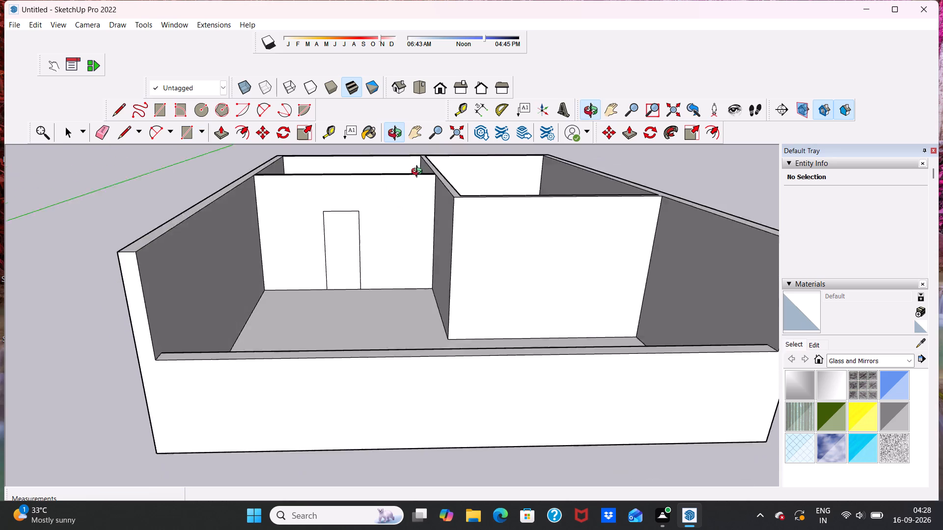
{"action": "middle_click_drag", "start_coordinate": [419, 173], "coordinate": [423, 178]}
{"action": "scroll", "coordinate": [390, 207], "scroll_direction": "up", "scroll_amount": 5}
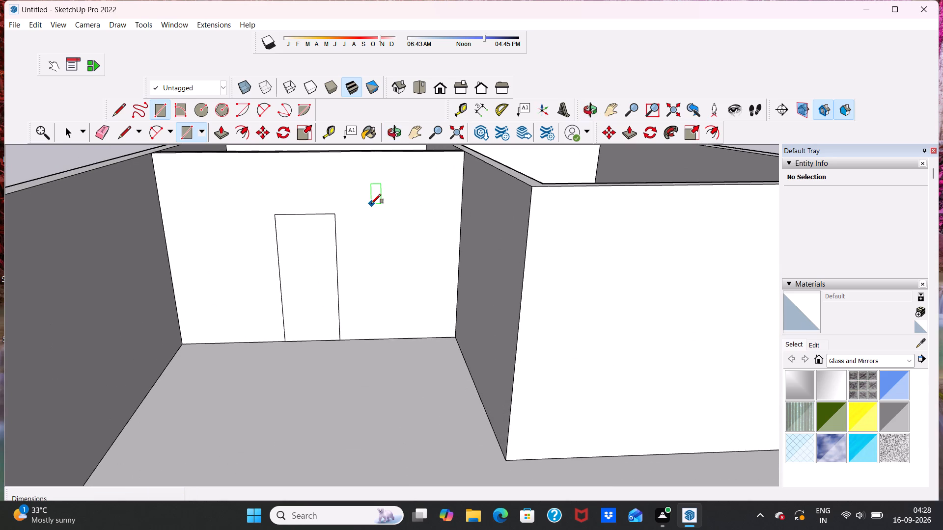
{"action": "left_click", "coordinate": [371, 204]}
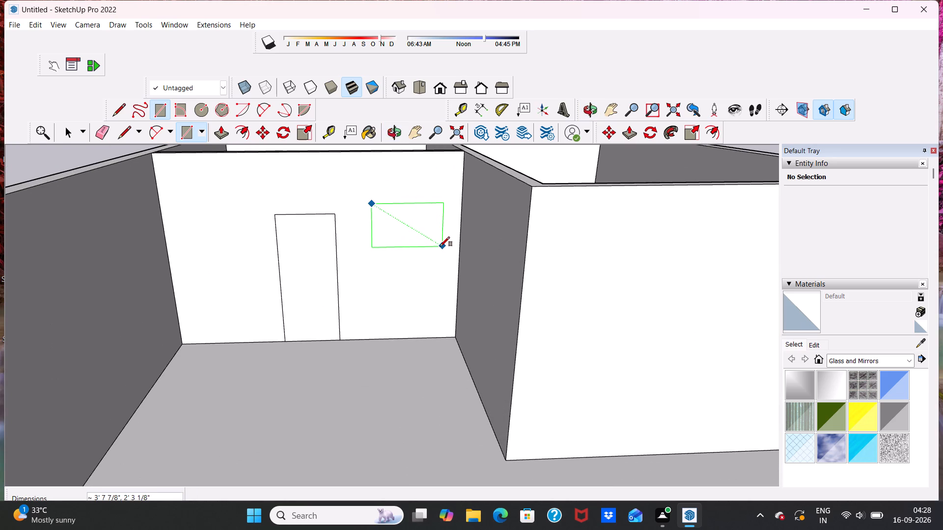
{"action": "type", "text": "4',"}
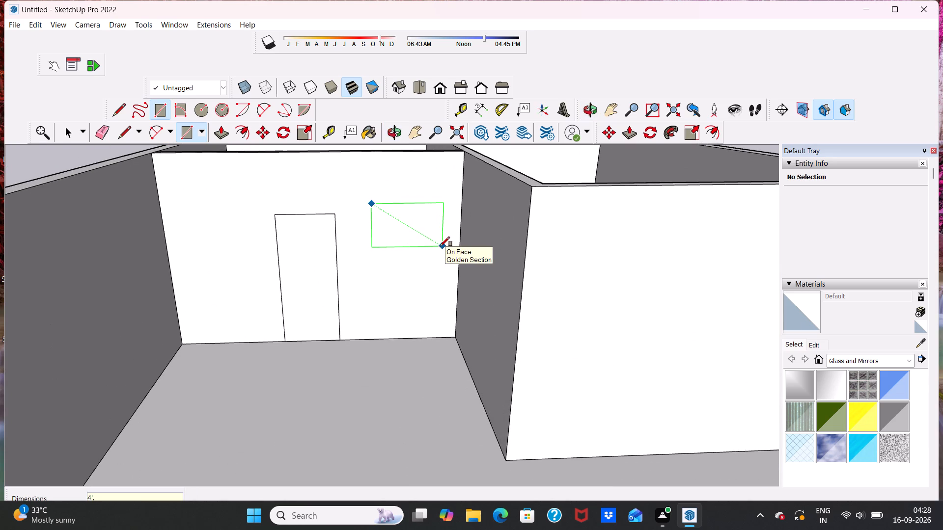
{"action": "type", "text": "4'"}
{"action": "key", "text": "Return"}
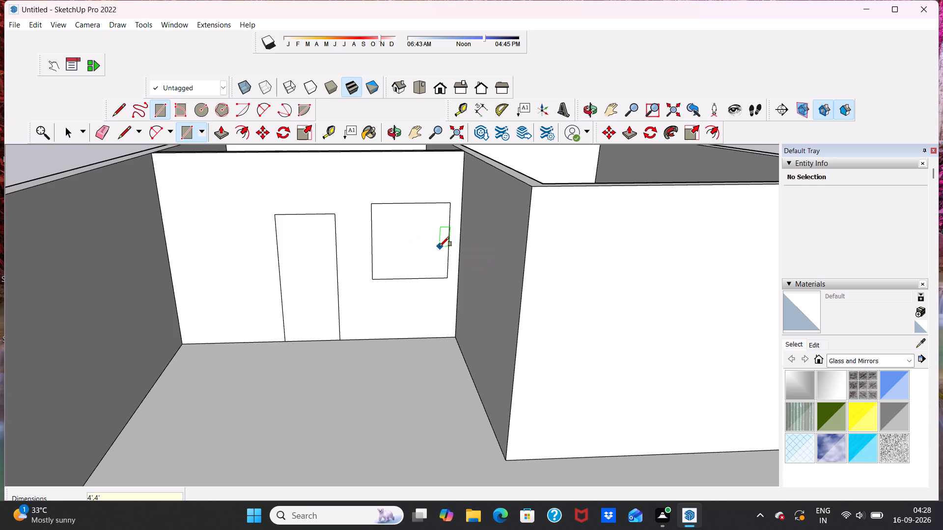
{"action": "key", "text": "space"}
Draw a 3' by 7' door rectangle from the floor line on the partition perpendicular to the rear one, near their shared corner.
{"action": "scroll", "coordinate": [410, 308], "scroll_direction": "down", "scroll_amount": 11}
{"action": "middle_click_drag", "start_coordinate": [450, 295], "coordinate": [406, 239]}
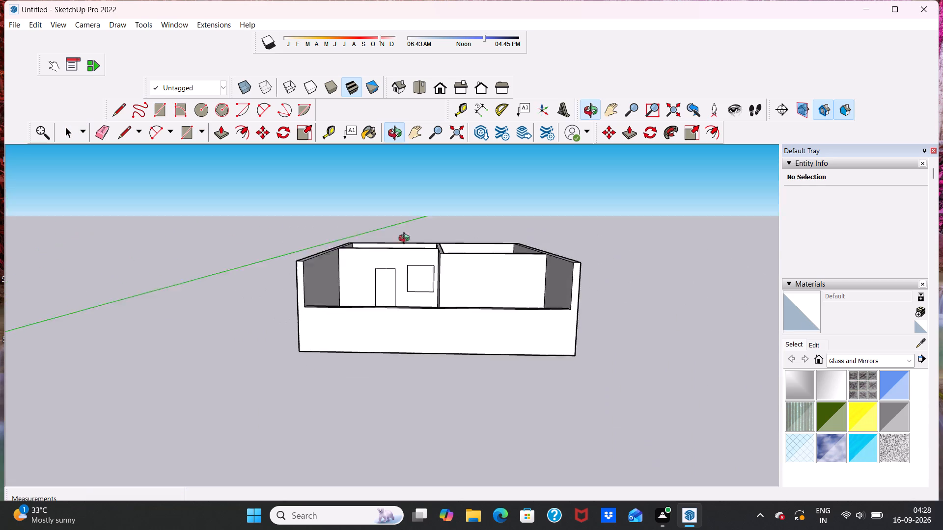
{"action": "middle_click_drag", "start_coordinate": [406, 239], "coordinate": [382, 260]}
{"action": "scroll", "coordinate": [488, 291], "scroll_direction": "up", "scroll_amount": 5}
{"action": "middle_click_drag", "start_coordinate": [484, 290], "coordinate": [511, 324]}
{"action": "scroll", "coordinate": [492, 297], "scroll_direction": "up", "scroll_amount": 4}
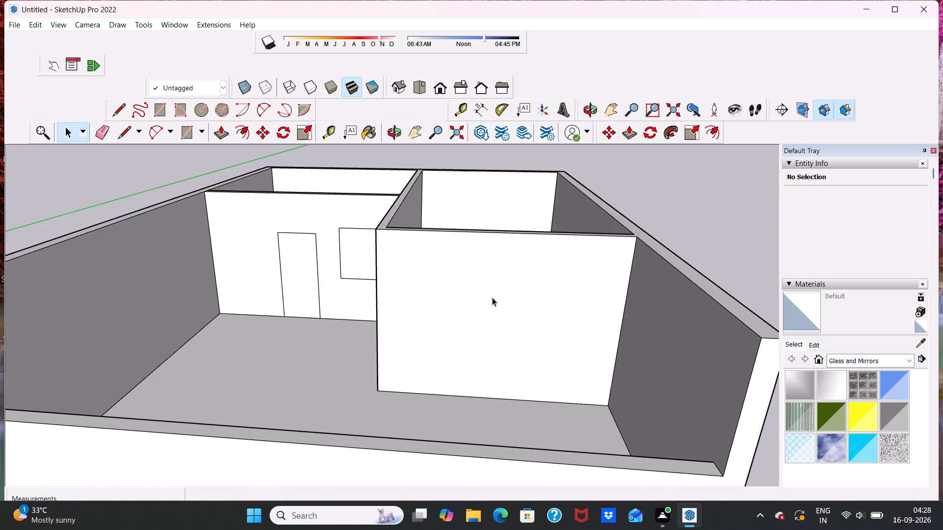
{"action": "scroll", "coordinate": [491, 295], "scroll_direction": "down", "scroll_amount": 1}
{"action": "middle_click_drag", "start_coordinate": [491, 295], "coordinate": [534, 291]}
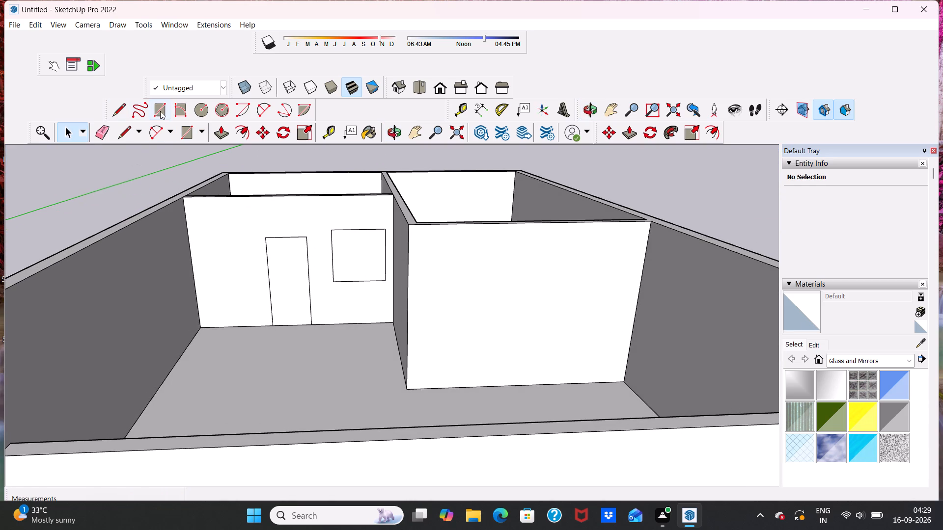
{"action": "left_click", "coordinate": [160, 111]}
{"action": "scroll", "coordinate": [530, 288], "scroll_direction": "down", "scroll_amount": 5}
{"action": "scroll", "coordinate": [493, 333], "scroll_direction": "up", "scroll_amount": 5}
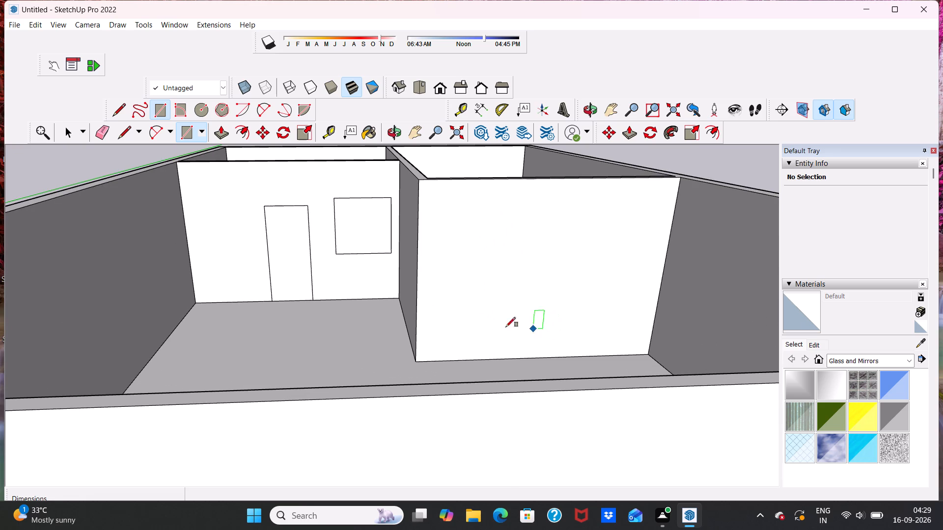
{"action": "middle_click_drag", "start_coordinate": [352, 325], "coordinate": [436, 335]}
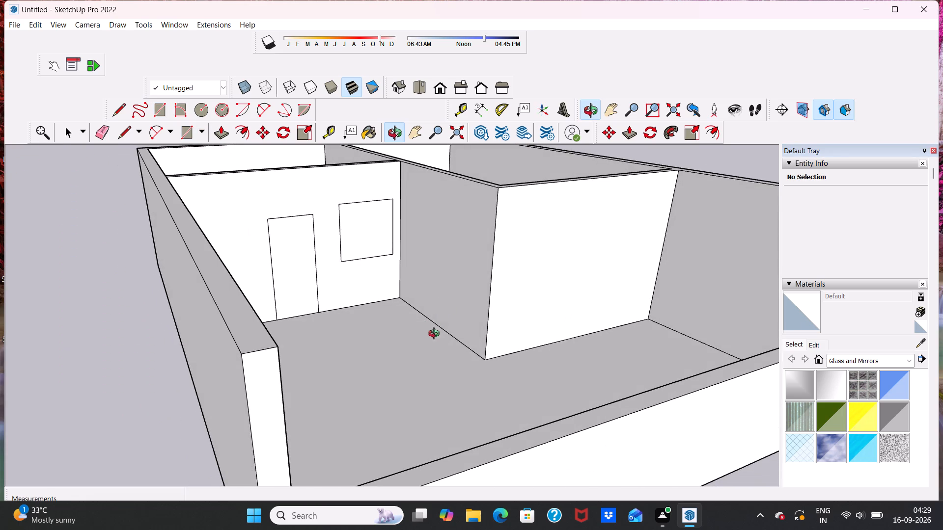
{"action": "middle_click_drag", "start_coordinate": [436, 335], "coordinate": [435, 336]}
{"action": "middle_click_drag", "start_coordinate": [443, 289], "coordinate": [490, 339]}
{"action": "scroll", "coordinate": [432, 309], "scroll_direction": "up", "scroll_amount": 3}
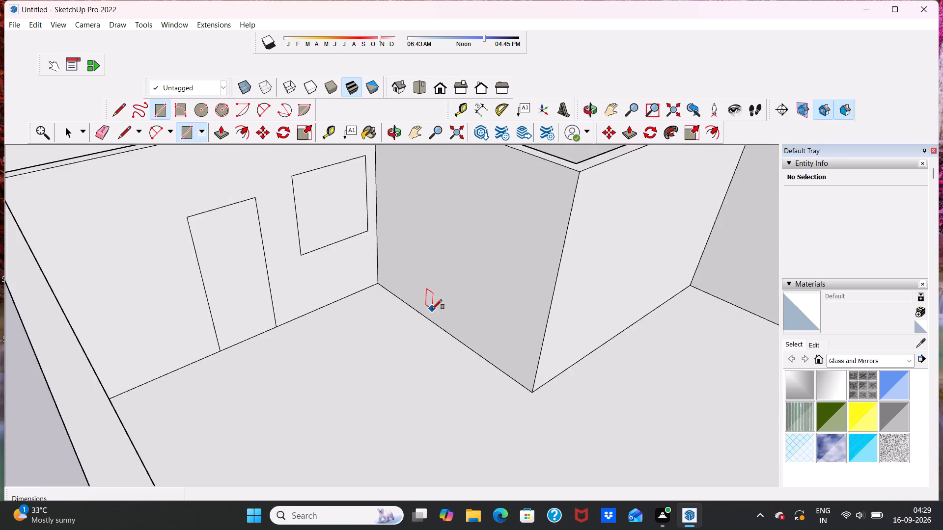
{"action": "scroll", "coordinate": [432, 309], "scroll_direction": "up", "scroll_amount": 1}
{"action": "left_click", "coordinate": [418, 313]}
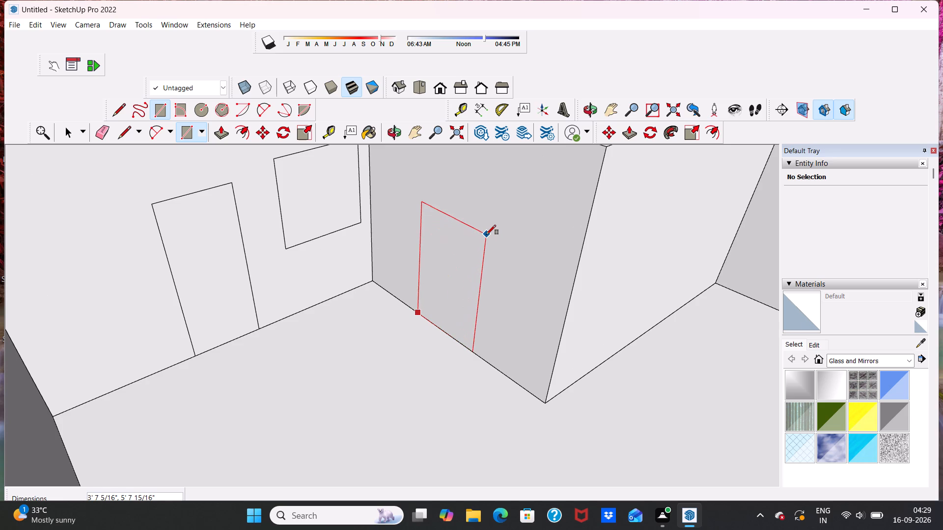
{"action": "key", "text": "4"}
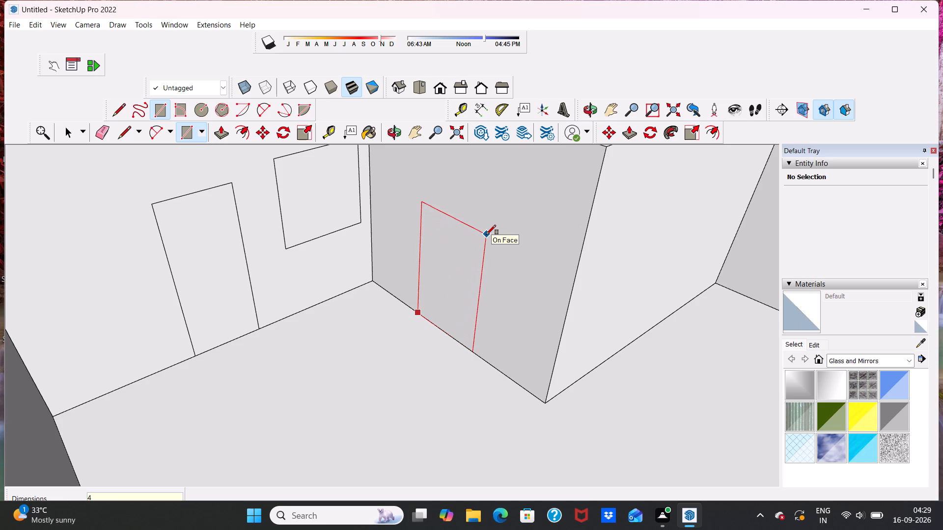
{"action": "key", "text": "BackSpace"}
{"action": "key", "text": "3"}
{"action": "type", "text": "',"}
{"action": "type", "text": "7'"}
{"action": "key", "text": "Return"}
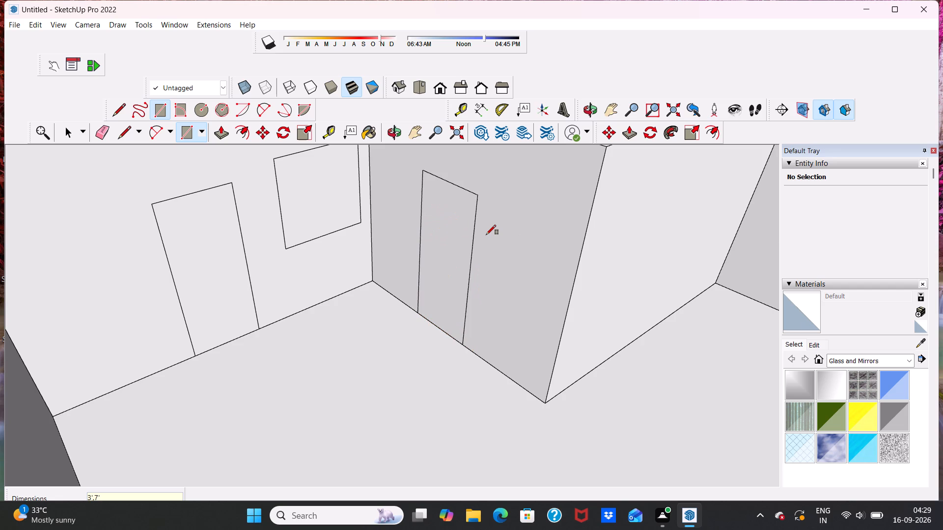
{"action": "scroll", "coordinate": [486, 235], "scroll_direction": "up", "scroll_amount": 1}
{"action": "key", "text": "space"}
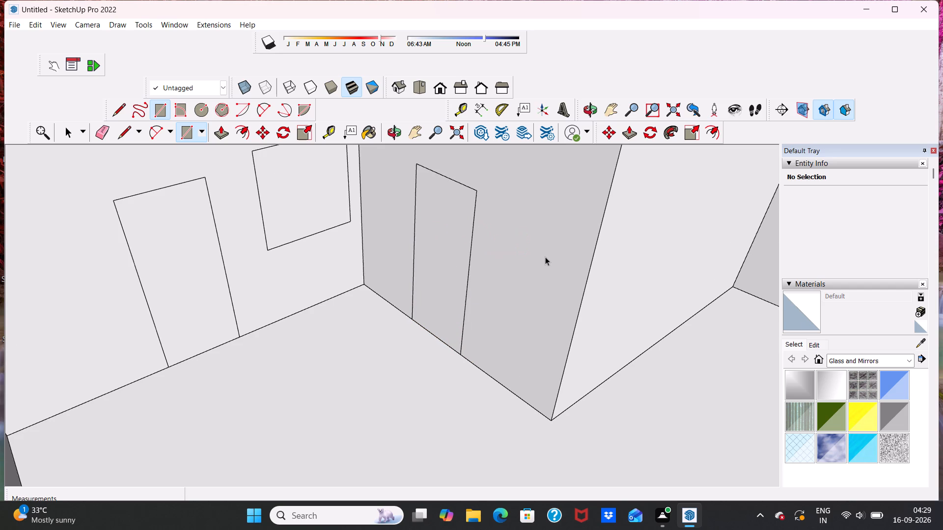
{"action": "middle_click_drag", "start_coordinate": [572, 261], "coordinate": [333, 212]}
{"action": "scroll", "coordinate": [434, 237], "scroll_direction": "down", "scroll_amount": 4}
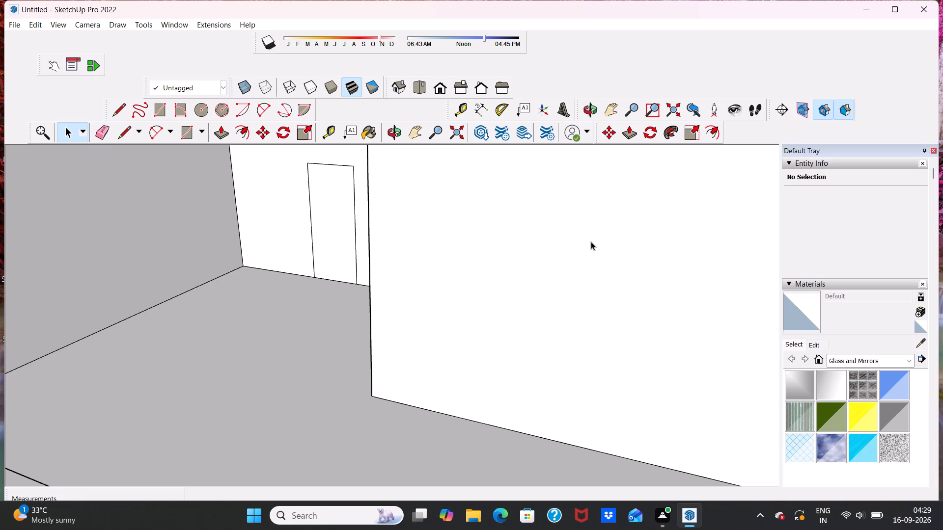
Draw a rectangle about 8.5' wide and 7' 3" high on the partition face beside the large room, facing the lowered front wall.
{"action": "middle_click_drag", "start_coordinate": [601, 245], "coordinate": [622, 220]}
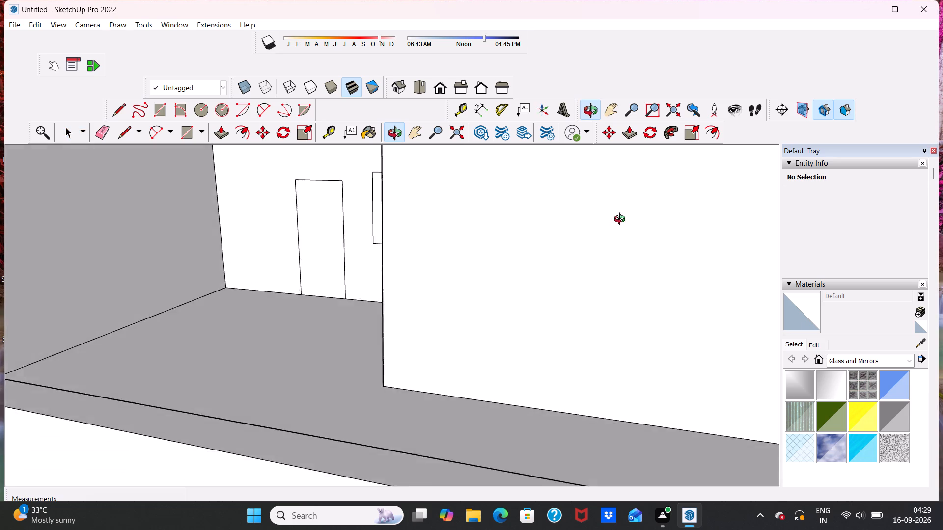
{"action": "middle_click_drag", "start_coordinate": [622, 220], "coordinate": [639, 239]}
{"action": "scroll", "coordinate": [591, 259], "scroll_direction": "up", "scroll_amount": 2}
{"action": "scroll", "coordinate": [575, 251], "scroll_direction": "down", "scroll_amount": 1}
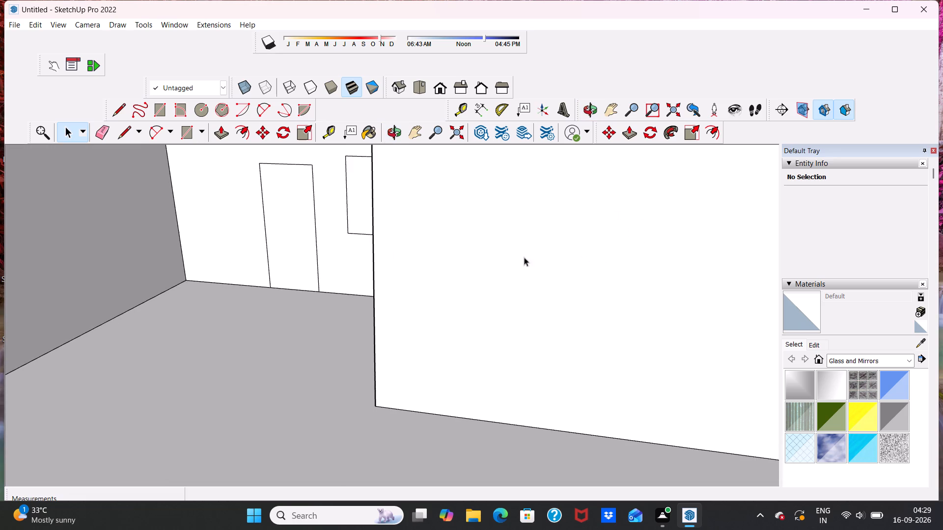
{"action": "scroll", "coordinate": [463, 261], "scroll_direction": "down", "scroll_amount": 1}
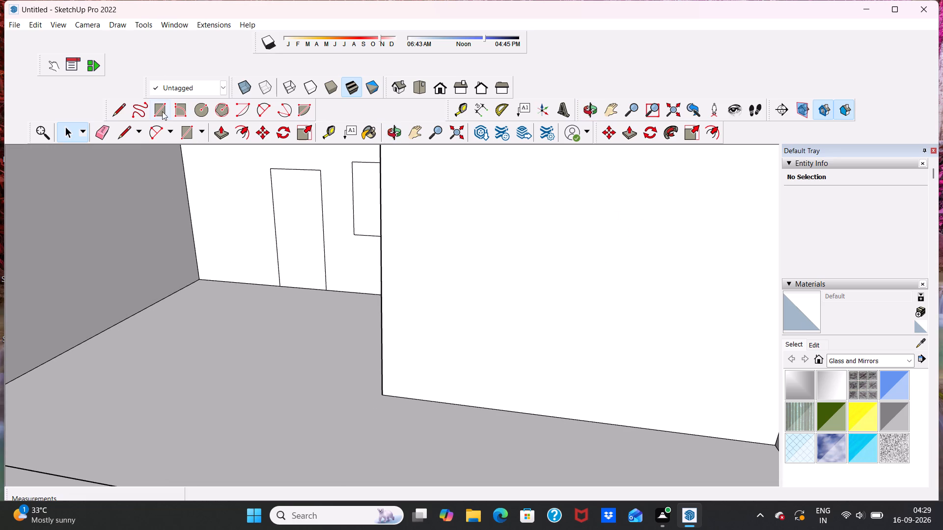
{"action": "left_click", "coordinate": [161, 110]}
{"action": "scroll", "coordinate": [269, 170], "scroll_direction": "down", "scroll_amount": 3}
{"action": "scroll", "coordinate": [432, 296], "scroll_direction": "up", "scroll_amount": 2}
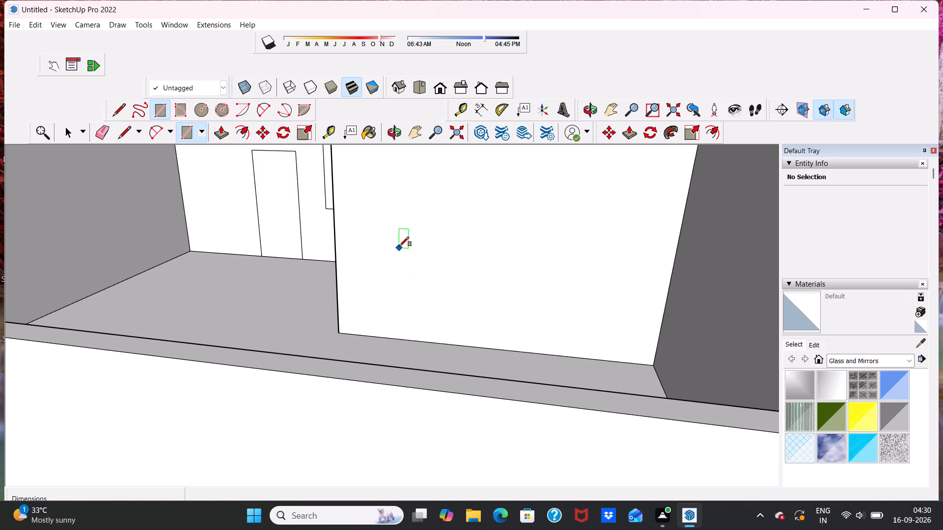
{"action": "scroll", "coordinate": [483, 263], "scroll_direction": "down", "scroll_amount": 8}
{"action": "scroll", "coordinate": [496, 268], "scroll_direction": "up", "scroll_amount": 6}
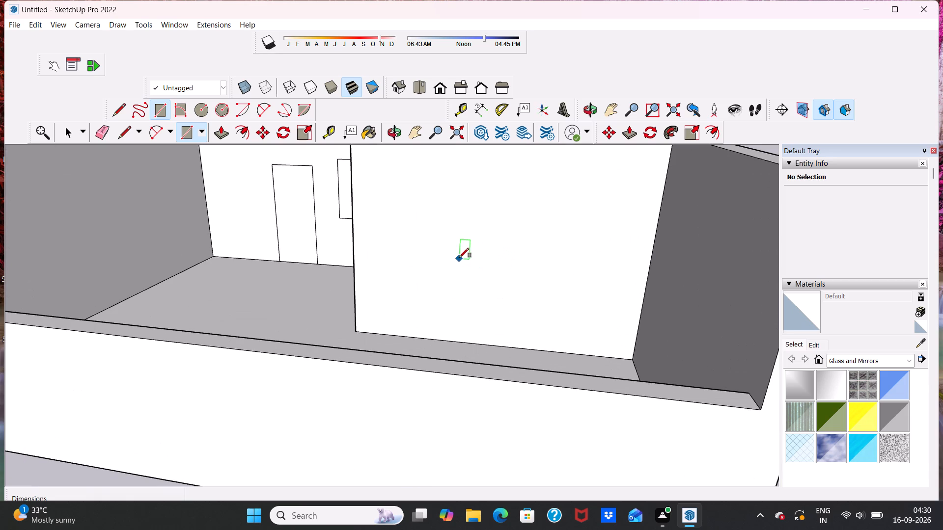
{"action": "left_click", "coordinate": [412, 310]}
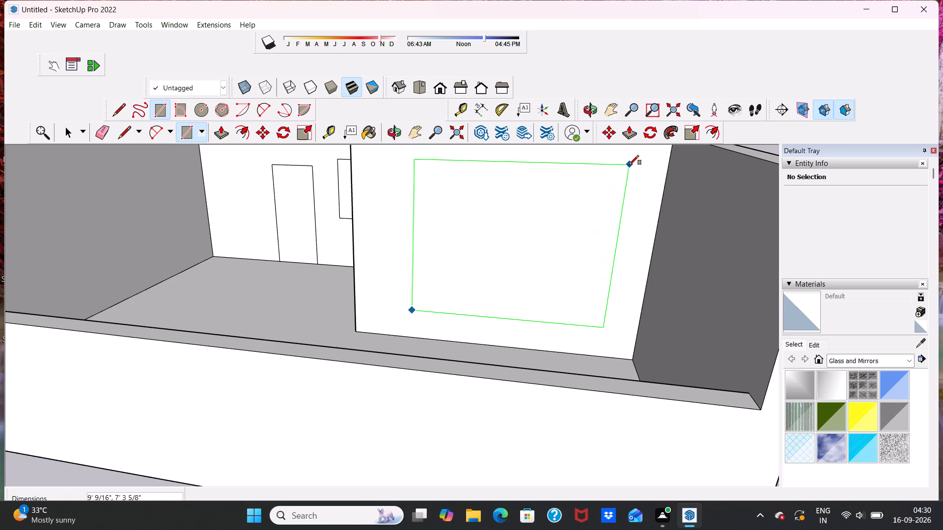
{"action": "scroll", "coordinate": [625, 164], "scroll_direction": "down", "scroll_amount": 7}
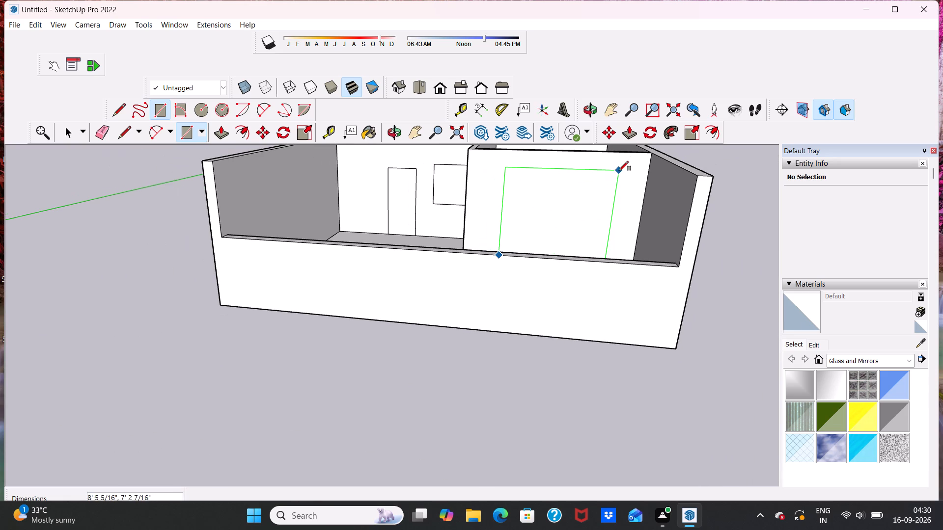
{"action": "left_click", "coordinate": [621, 170]}
{"action": "key", "text": "space"}
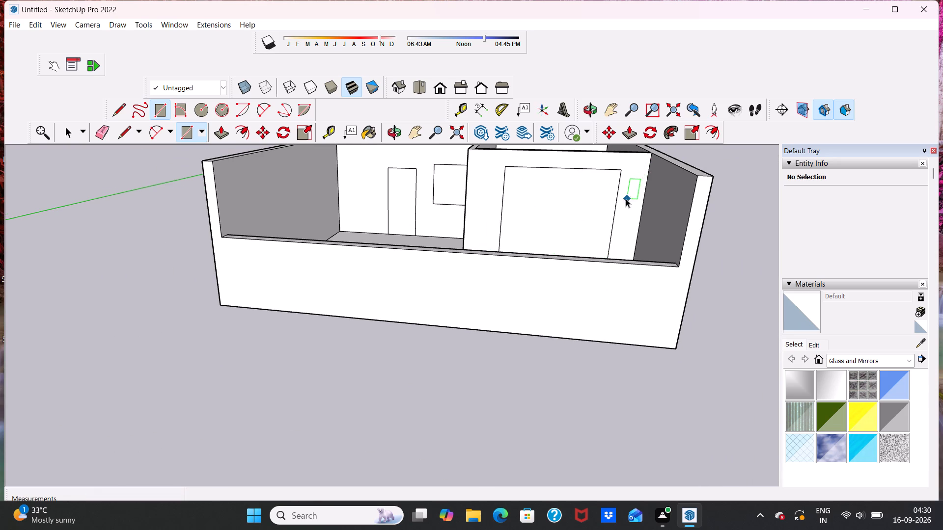
Examine the large rectangle and its partition from above and from the front.
{"action": "scroll", "coordinate": [617, 195], "scroll_direction": "down", "scroll_amount": 1}
{"action": "middle_click_drag", "start_coordinate": [617, 195], "coordinate": [610, 262]}
{"action": "scroll", "coordinate": [610, 250], "scroll_direction": "up", "scroll_amount": 1}
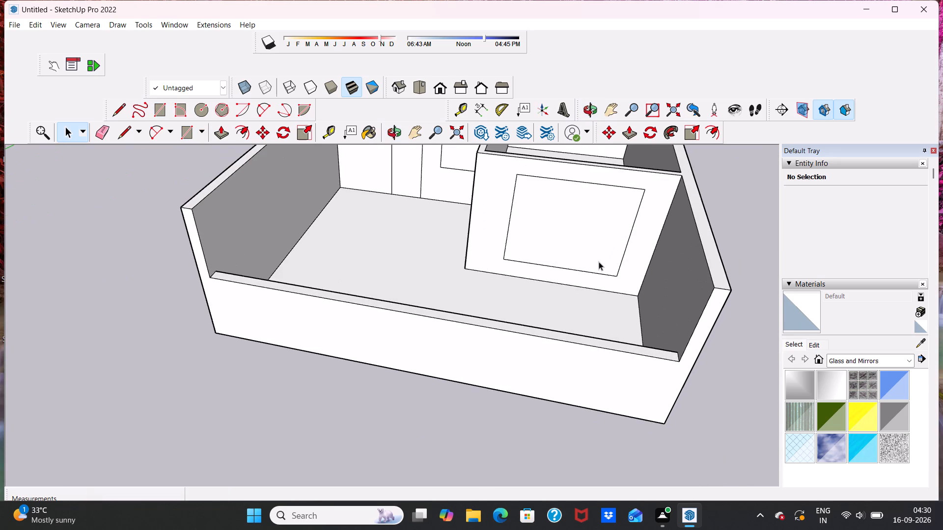
{"action": "scroll", "coordinate": [599, 262], "scroll_direction": "up", "scroll_amount": 5}
{"action": "middle_click_drag", "start_coordinate": [601, 258], "coordinate": [628, 202]}
{"action": "scroll", "coordinate": [628, 202], "scroll_direction": "up", "scroll_amount": 1}
{"action": "scroll", "coordinate": [580, 215], "scroll_direction": "down", "scroll_amount": 7}
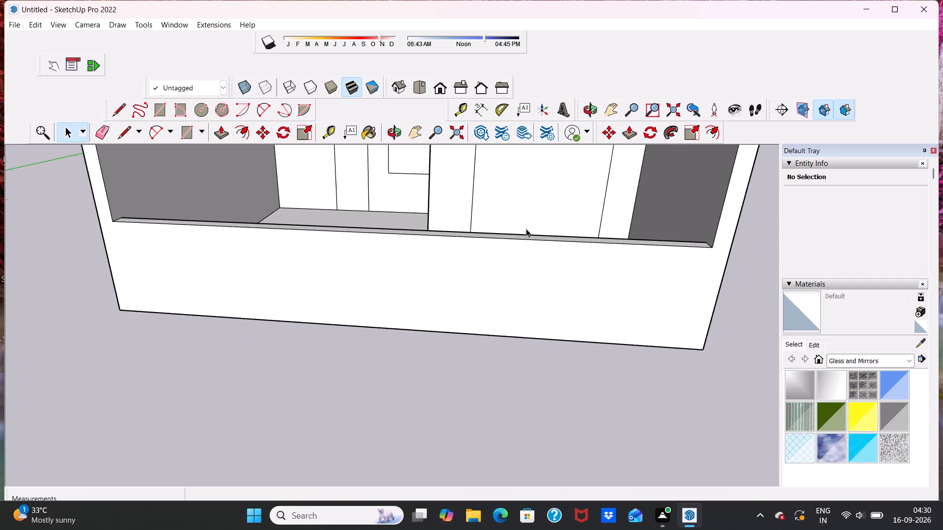
{"action": "scroll", "coordinate": [526, 229], "scroll_direction": "down", "scroll_amount": 1}
{"action": "scroll", "coordinate": [506, 205], "scroll_direction": "up", "scroll_amount": 5}
{"action": "scroll", "coordinate": [502, 204], "scroll_direction": "down", "scroll_amount": 4}
{"action": "scroll", "coordinate": [485, 199], "scroll_direction": "up", "scroll_amount": 4}
{"action": "scroll", "coordinate": [489, 193], "scroll_direction": "down", "scroll_amount": 4}
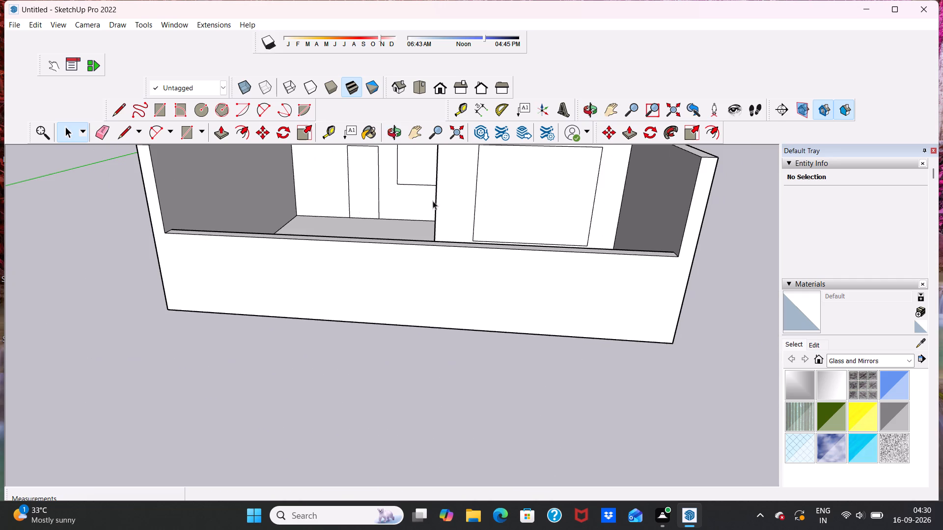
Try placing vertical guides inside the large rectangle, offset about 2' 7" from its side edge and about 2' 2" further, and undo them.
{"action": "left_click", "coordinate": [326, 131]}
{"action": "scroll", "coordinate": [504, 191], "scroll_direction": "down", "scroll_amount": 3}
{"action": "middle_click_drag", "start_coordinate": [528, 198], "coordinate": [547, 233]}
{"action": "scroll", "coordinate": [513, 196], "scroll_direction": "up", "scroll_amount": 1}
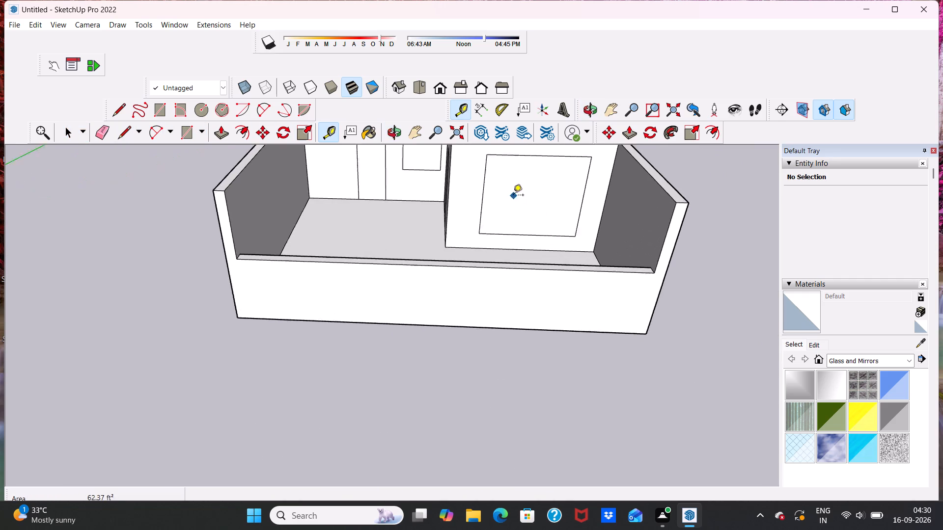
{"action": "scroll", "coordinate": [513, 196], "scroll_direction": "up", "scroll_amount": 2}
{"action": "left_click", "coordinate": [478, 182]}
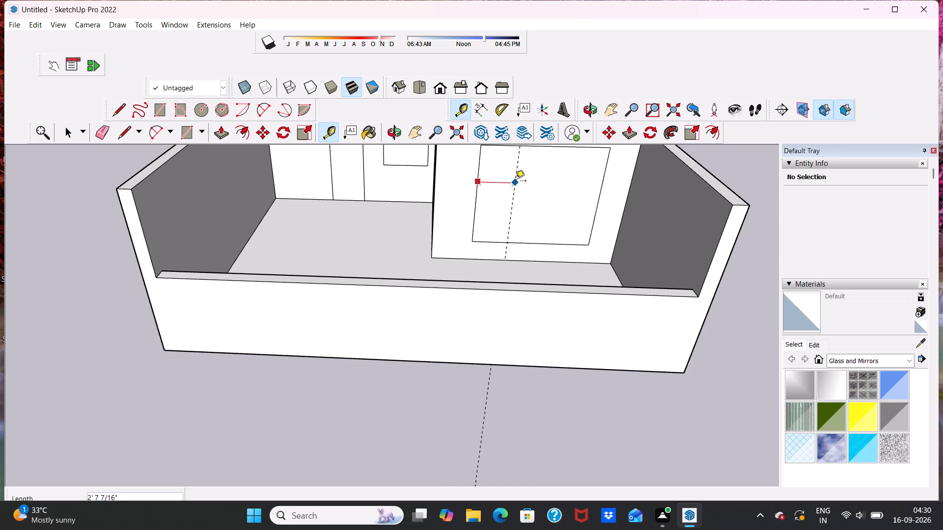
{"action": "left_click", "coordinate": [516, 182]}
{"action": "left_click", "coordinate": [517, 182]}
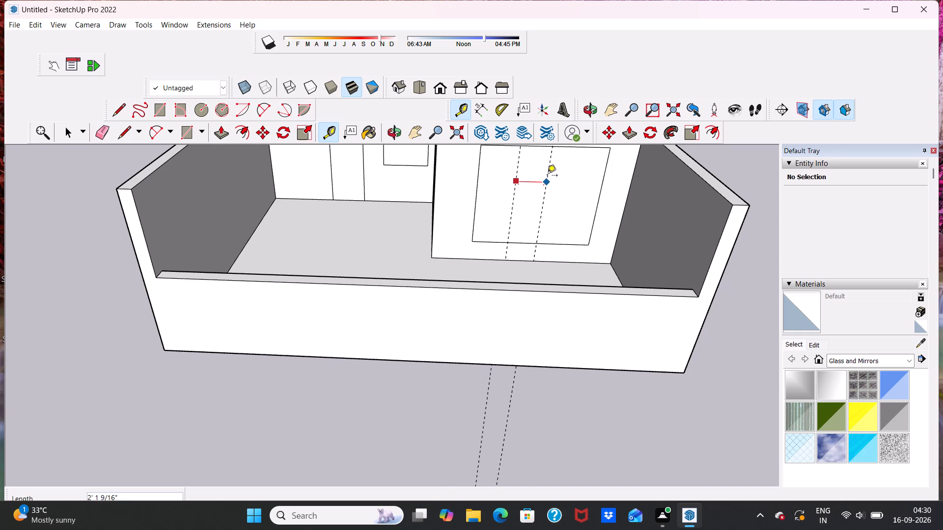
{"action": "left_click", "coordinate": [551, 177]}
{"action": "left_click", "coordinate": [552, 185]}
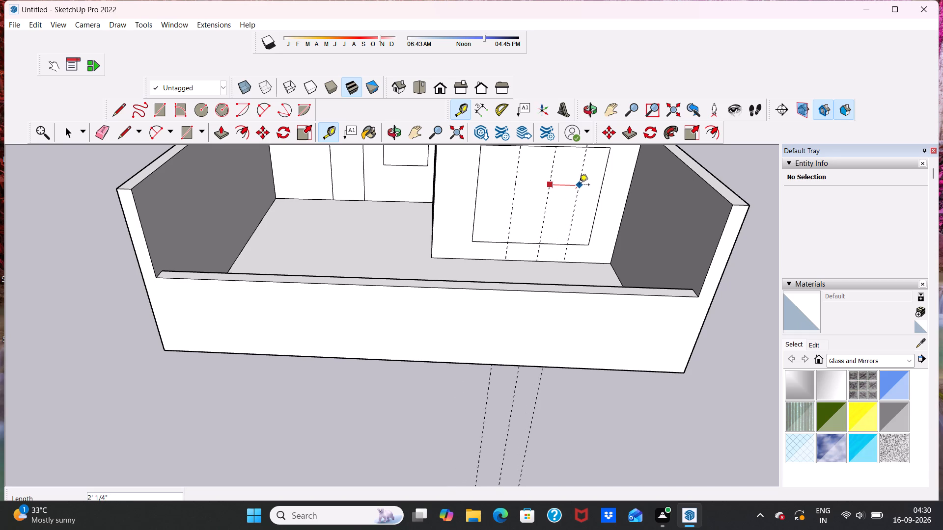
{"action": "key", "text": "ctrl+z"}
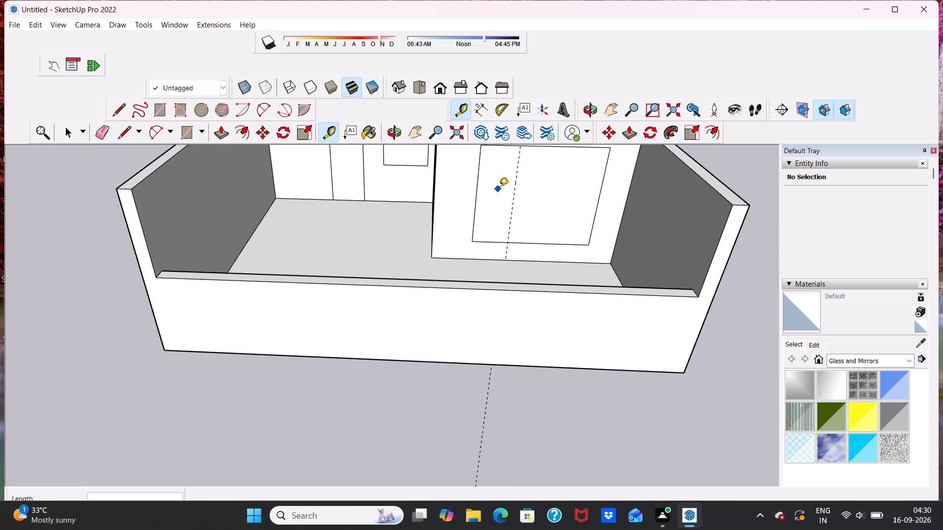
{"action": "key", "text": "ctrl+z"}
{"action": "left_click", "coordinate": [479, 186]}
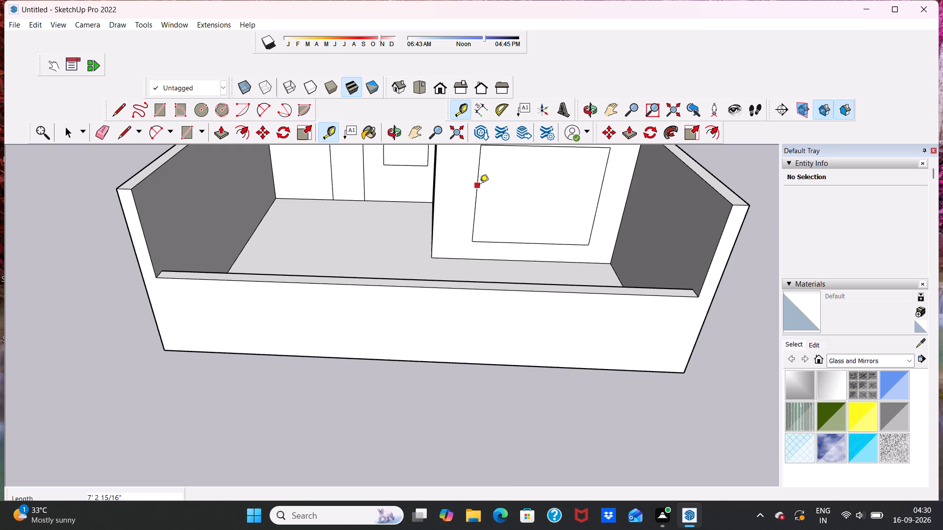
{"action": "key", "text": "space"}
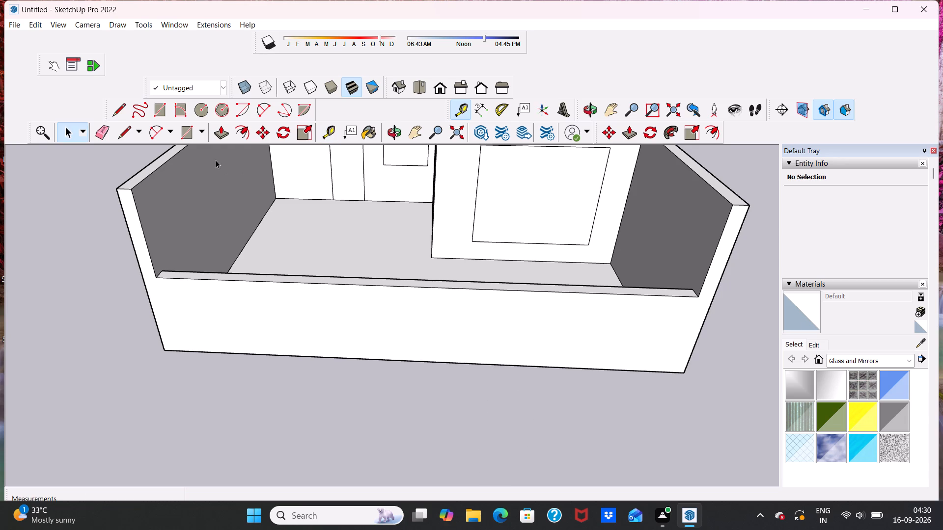
Place three vertical guides inside the large rectangle, spaced successively about 1' 10", 2' 2" and 2' 3" from the side edge nearest the large room.
{"action": "left_click", "coordinate": [331, 132]}
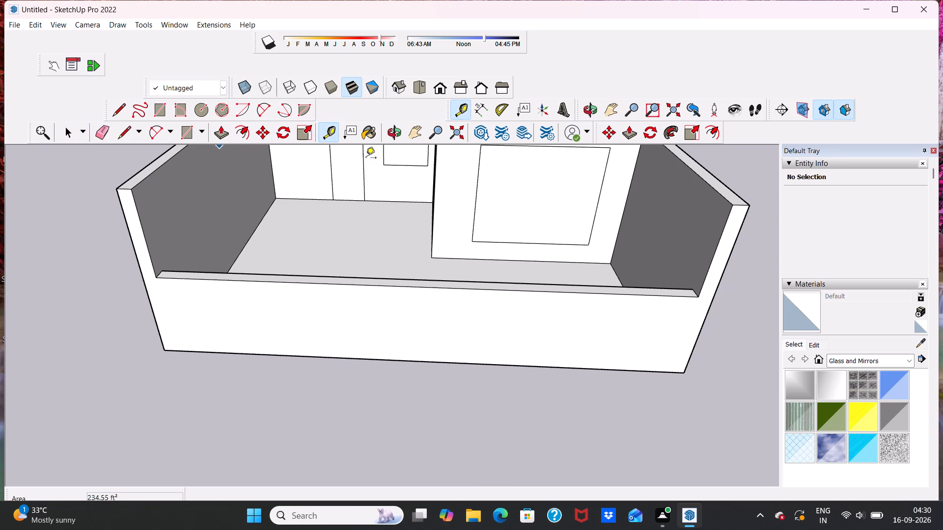
{"action": "scroll", "coordinate": [462, 163], "scroll_direction": "up", "scroll_amount": 3}
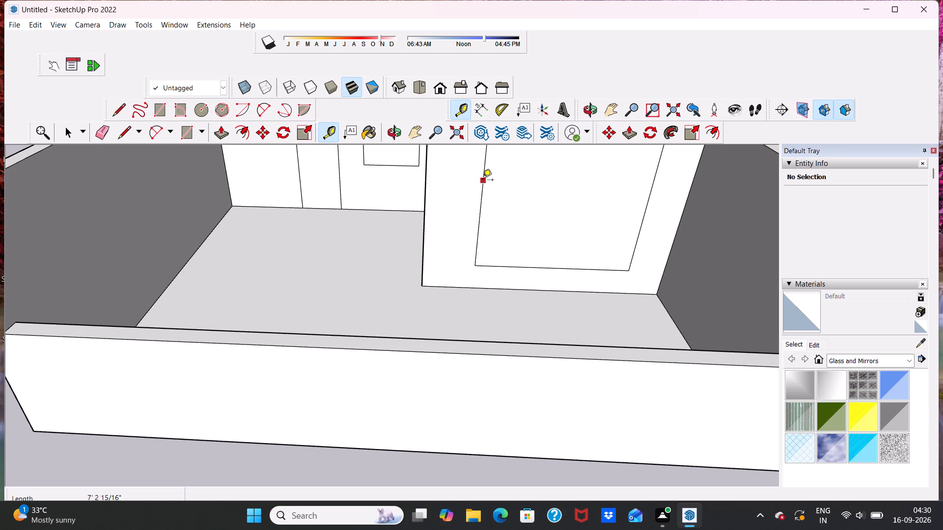
{"action": "left_click", "coordinate": [483, 181]}
{"action": "left_click", "coordinate": [519, 182]}
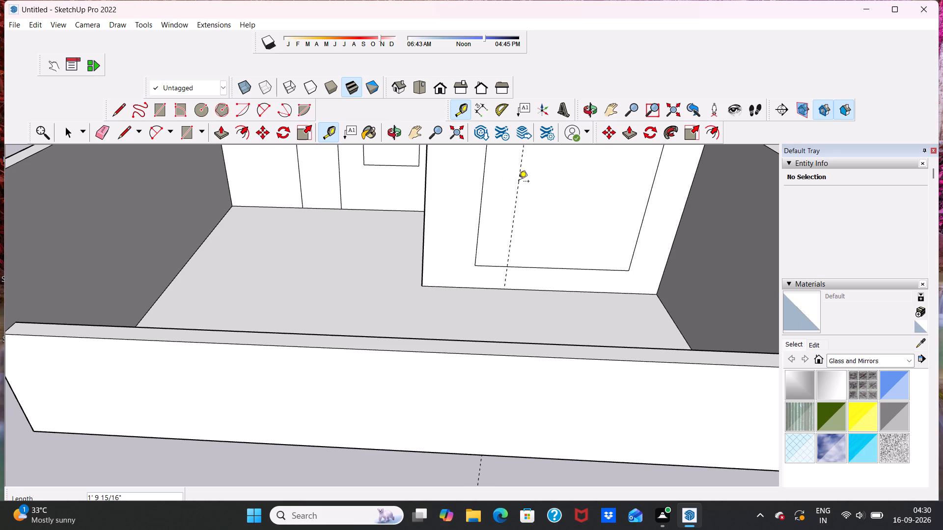
{"action": "left_click", "coordinate": [519, 182]}
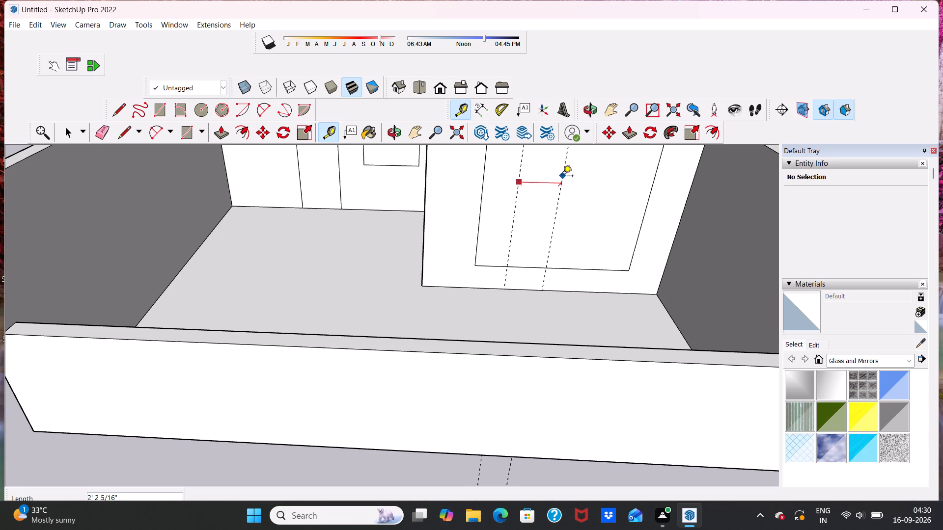
{"action": "left_click", "coordinate": [562, 177]}
{"action": "left_click", "coordinate": [562, 177]}
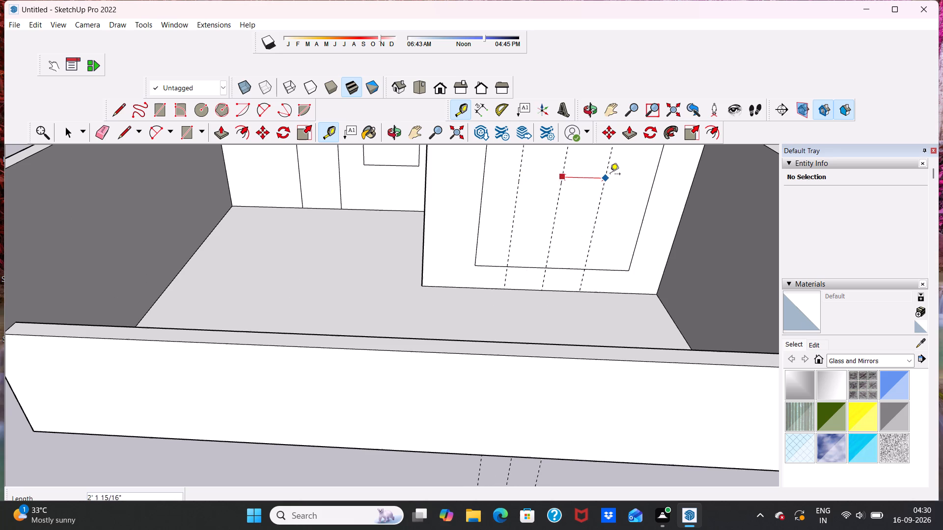
{"action": "left_click", "coordinate": [608, 175]}
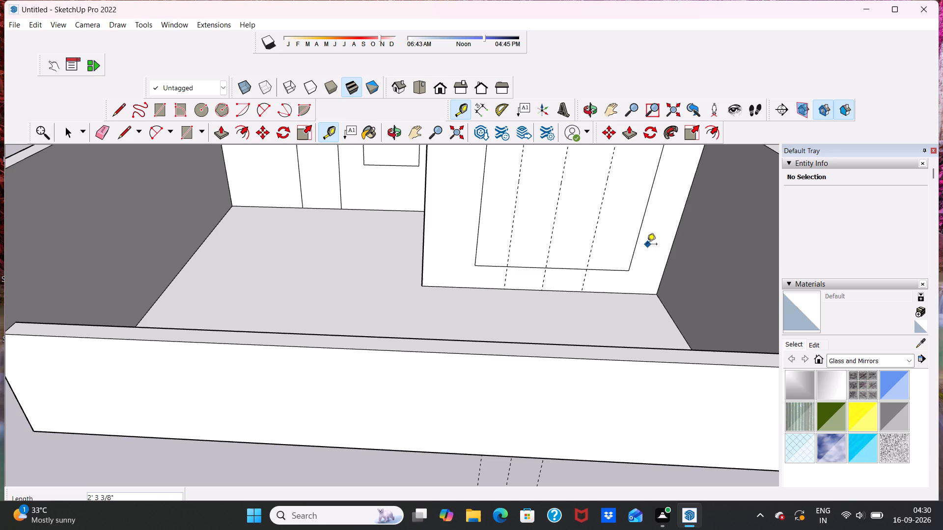
{"action": "key", "text": "space"}
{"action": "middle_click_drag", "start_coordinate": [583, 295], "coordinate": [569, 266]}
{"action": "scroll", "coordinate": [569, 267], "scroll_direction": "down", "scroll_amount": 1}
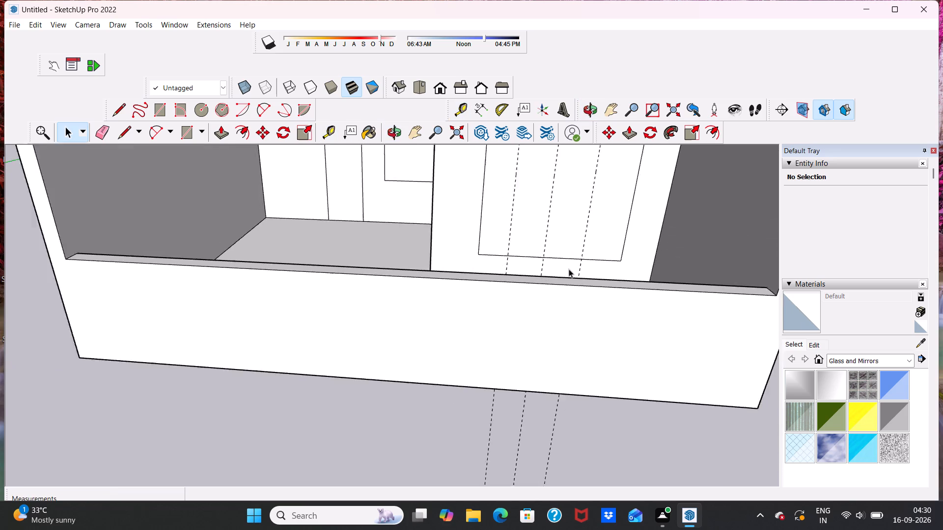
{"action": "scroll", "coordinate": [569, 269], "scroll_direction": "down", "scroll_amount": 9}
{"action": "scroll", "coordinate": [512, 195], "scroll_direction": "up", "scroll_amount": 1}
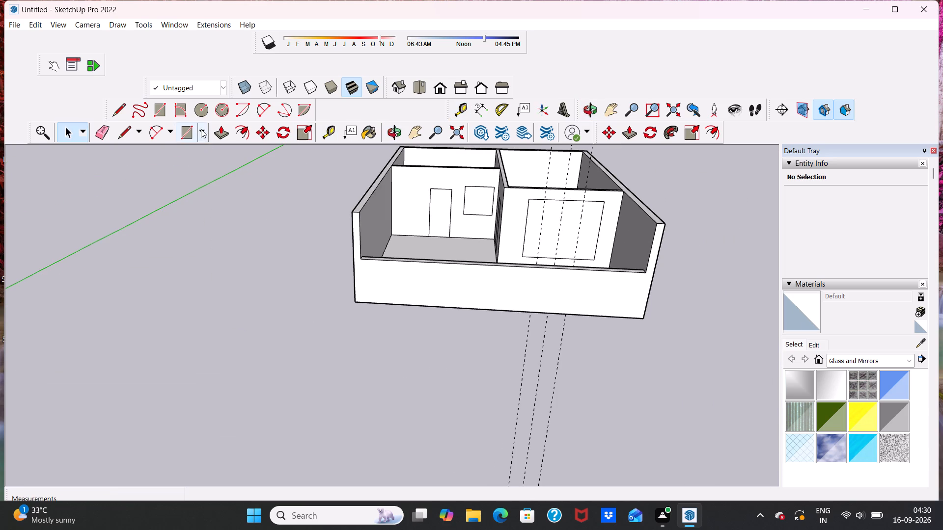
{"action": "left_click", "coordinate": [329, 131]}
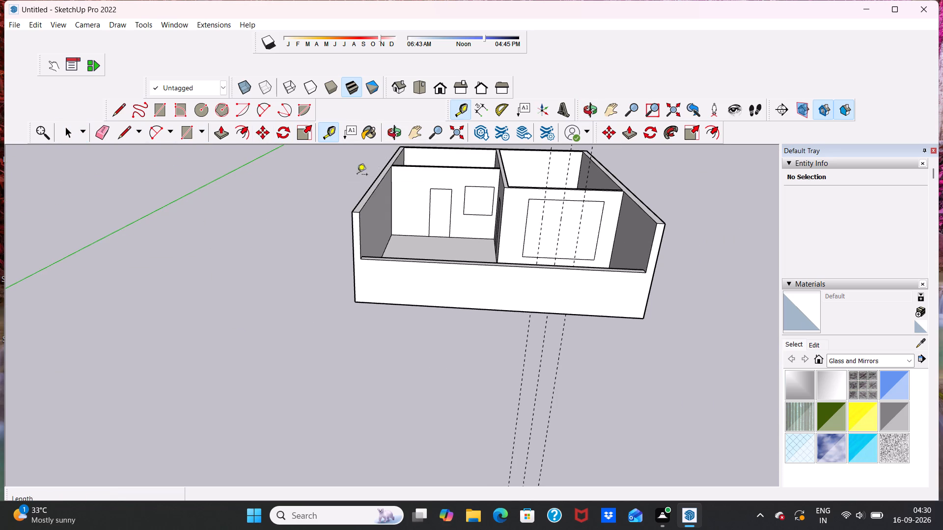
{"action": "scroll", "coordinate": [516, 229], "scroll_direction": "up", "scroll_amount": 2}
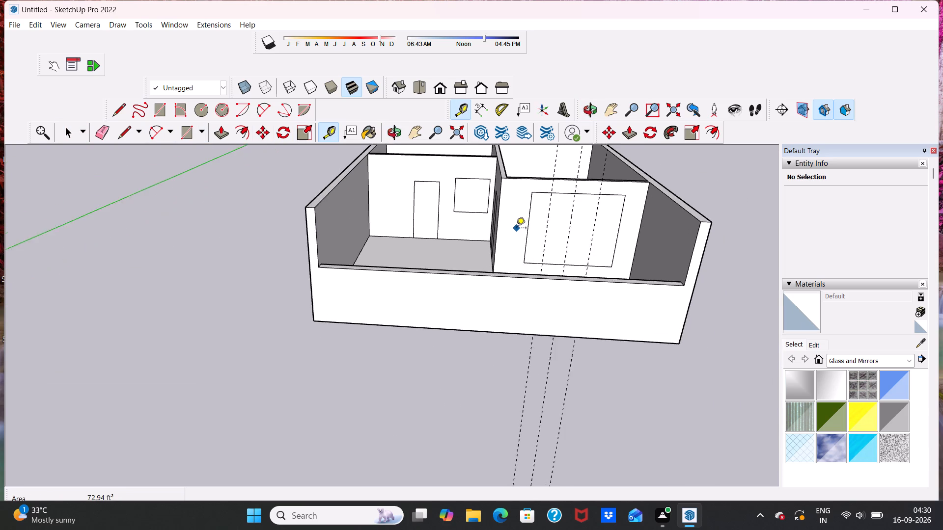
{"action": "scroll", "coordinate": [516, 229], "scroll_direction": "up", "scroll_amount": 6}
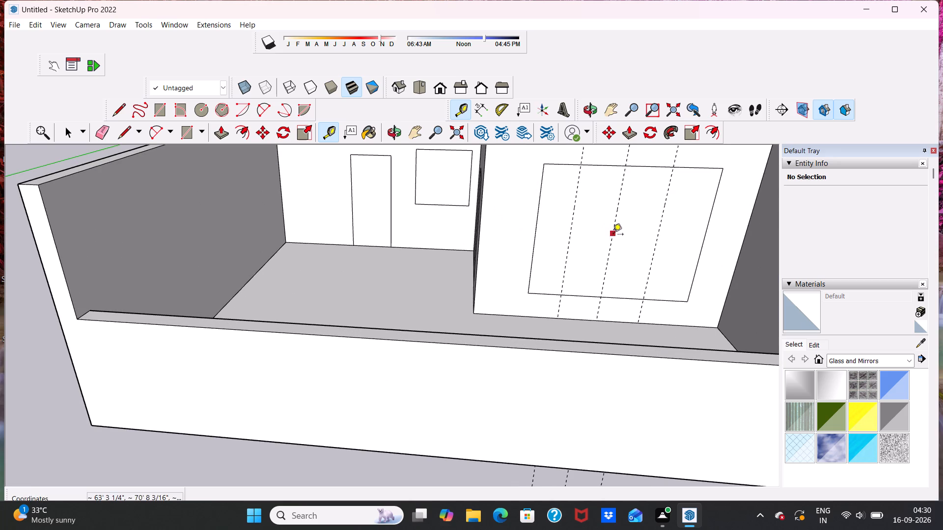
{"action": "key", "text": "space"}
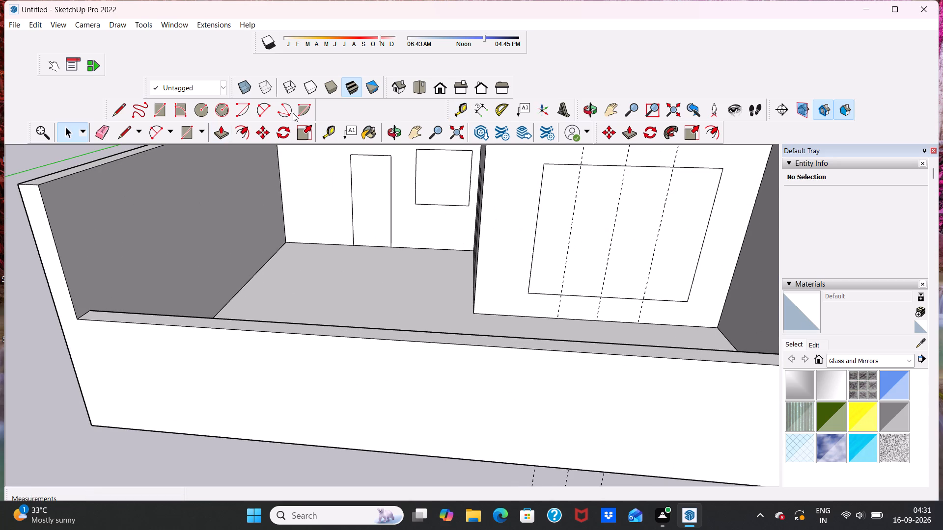
Draw three vertical lines along the guides between the top and bottom edges of the large rectangle, dividing it into four panels.
{"action": "left_click", "coordinate": [117, 106]}
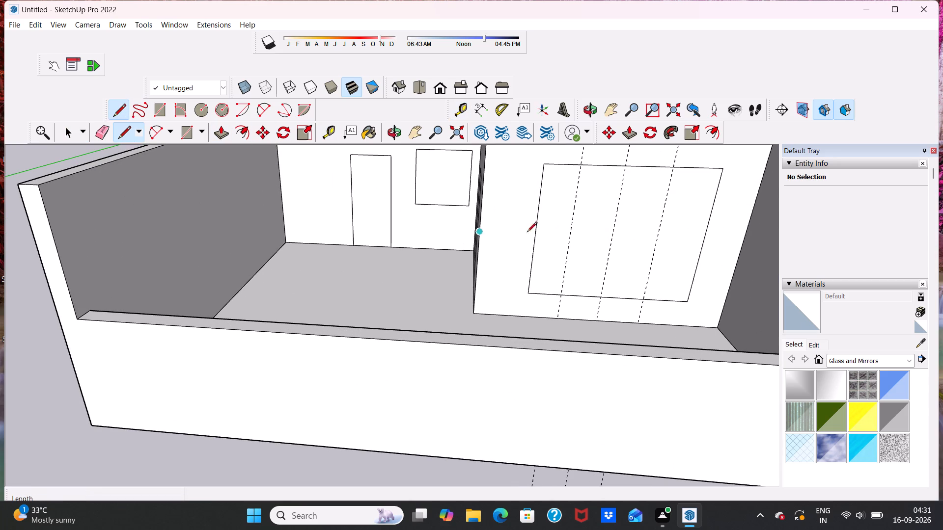
{"action": "scroll", "coordinate": [598, 211], "scroll_direction": "up", "scroll_amount": 1}
{"action": "left_click", "coordinate": [578, 161]}
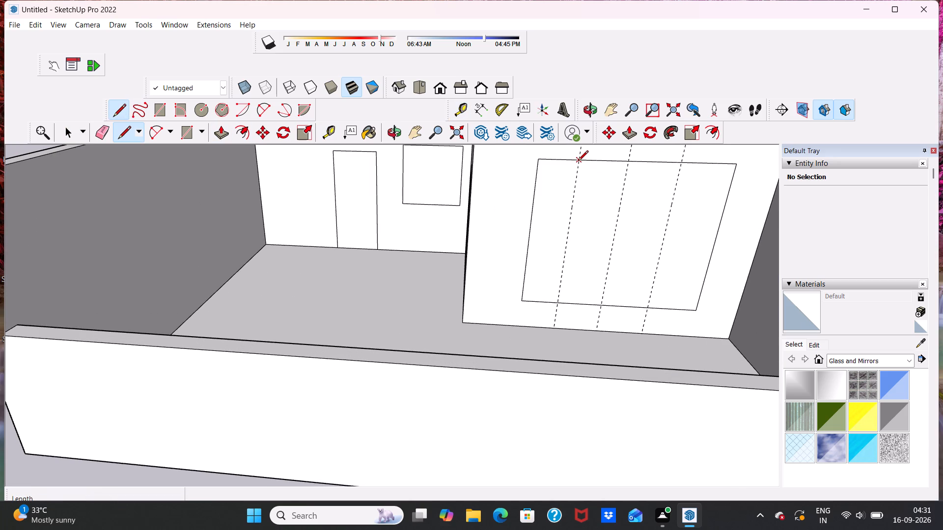
{"action": "left_click", "coordinate": [558, 305]}
{"action": "left_click", "coordinate": [628, 163]}
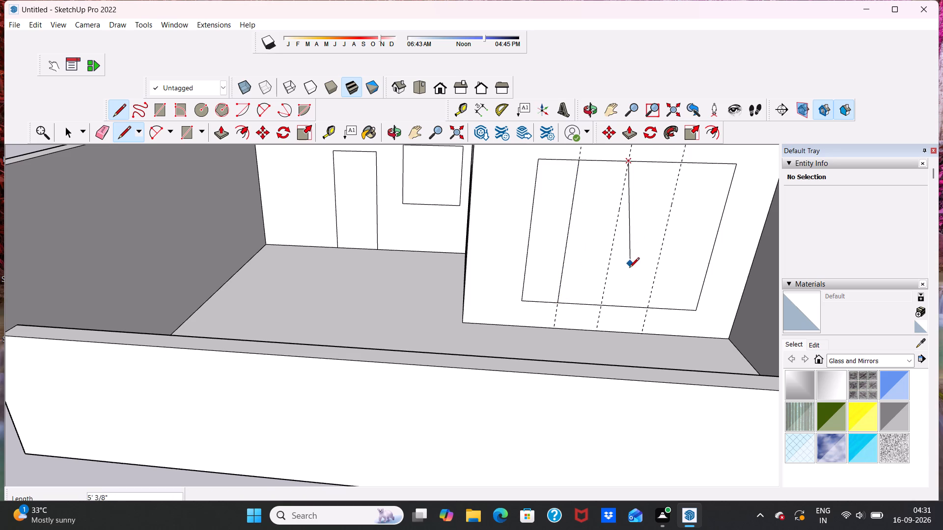
{"action": "left_click", "coordinate": [604, 305]}
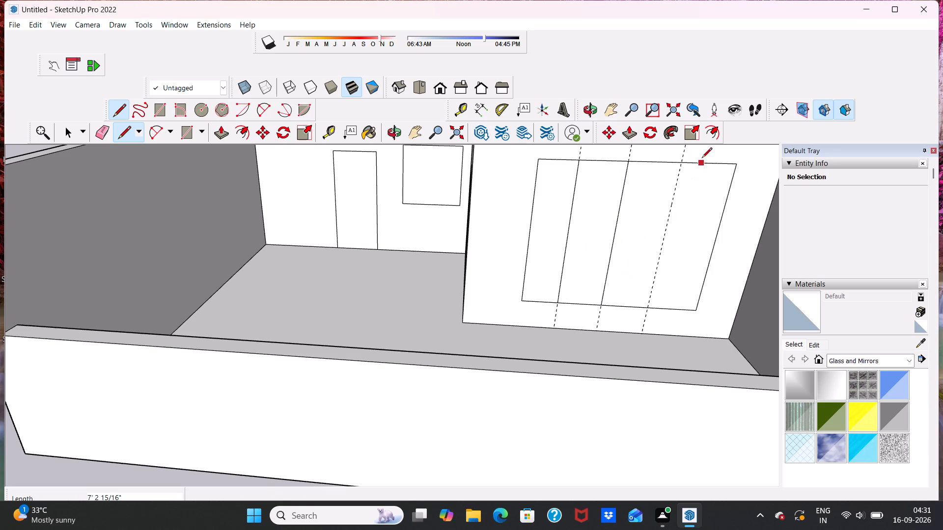
{"action": "left_click", "coordinate": [682, 165]}
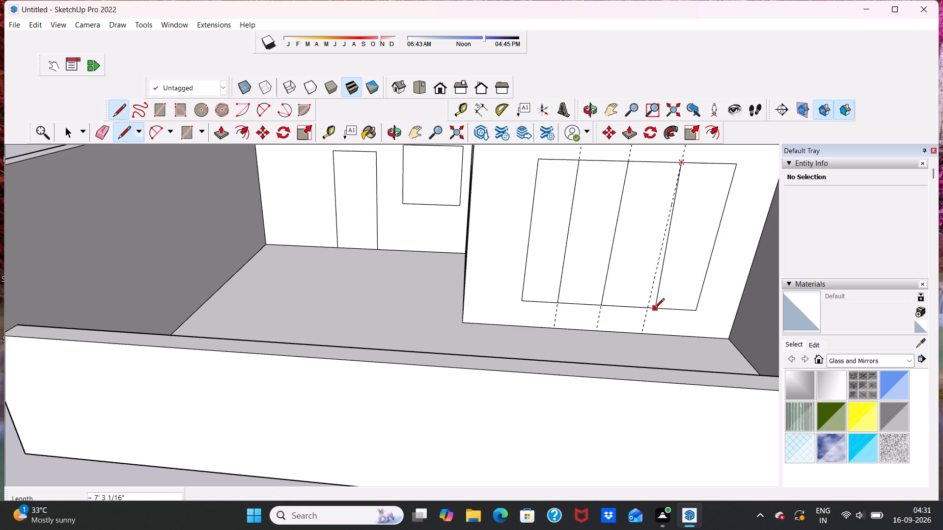
{"action": "left_click", "coordinate": [648, 311]}
{"action": "key", "text": "space"}
Erase the three vertical guides running through the large rectangle.
{"action": "scroll", "coordinate": [494, 310], "scroll_direction": "down", "scroll_amount": 8}
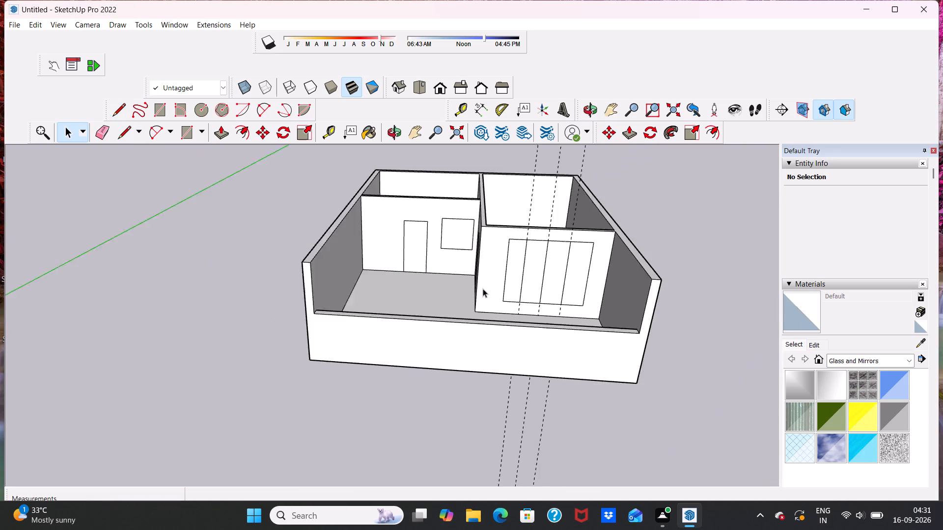
{"action": "scroll", "coordinate": [483, 289], "scroll_direction": "down", "scroll_amount": 2}
{"action": "left_click", "coordinate": [98, 128]}
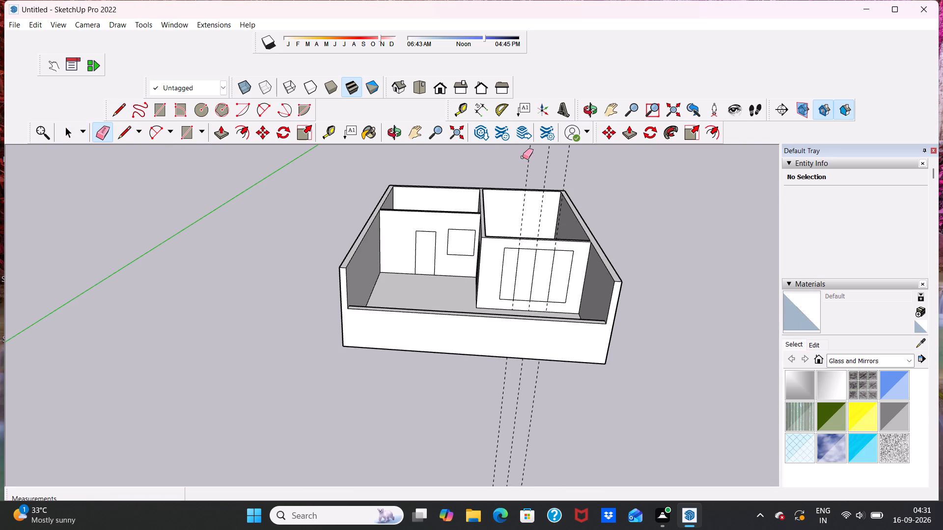
{"action": "left_click_drag", "start_coordinate": [553, 160], "coordinate": [598, 157]}
{"action": "left_click_drag", "start_coordinate": [561, 161], "coordinate": [520, 168]}
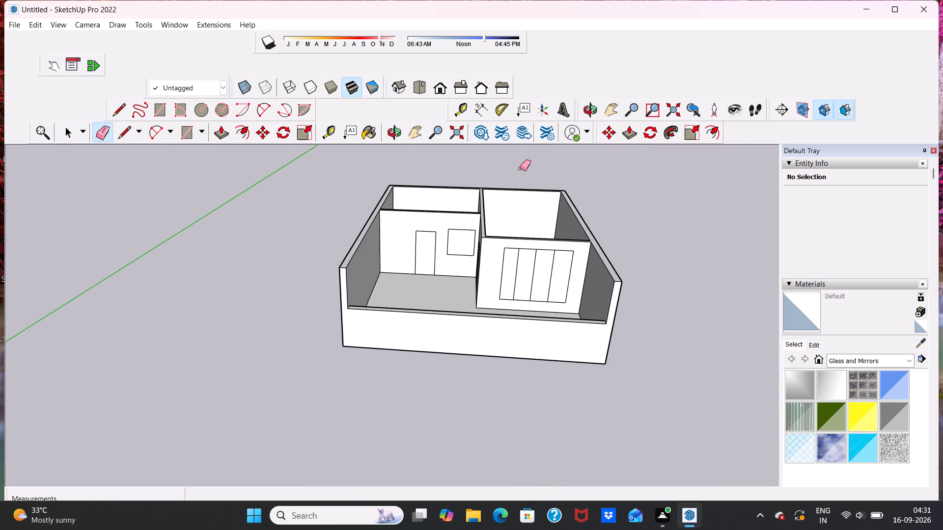
{"action": "scroll", "coordinate": [519, 176], "scroll_direction": "down", "scroll_amount": 2}
{"action": "key", "text": "space"}
Push the door and window outlines on the large room's back partition 6" through the wall to cut openings.
{"action": "middle_click_drag", "start_coordinate": [417, 282], "coordinate": [410, 225]}
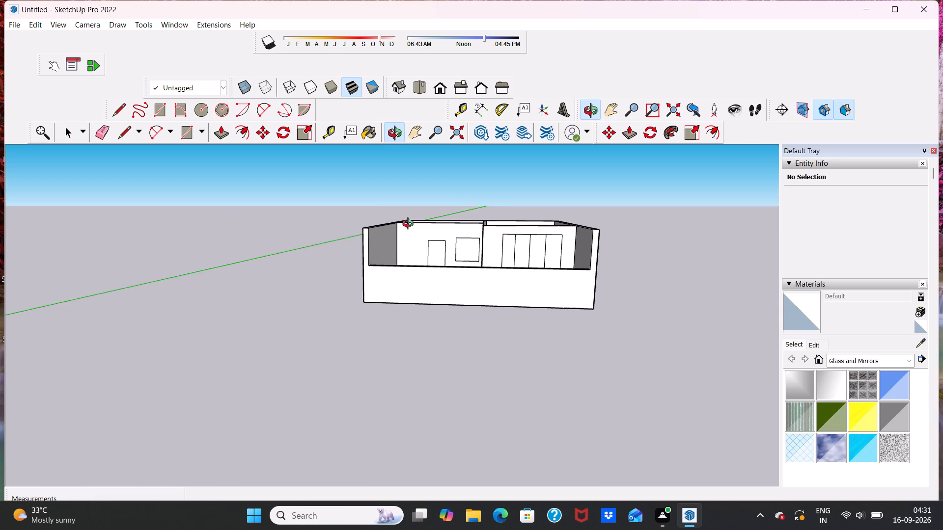
{"action": "middle_click_drag", "start_coordinate": [410, 225], "coordinate": [411, 231]}
{"action": "scroll", "coordinate": [437, 247], "scroll_direction": "up", "scroll_amount": 5}
{"action": "middle_click_drag", "start_coordinate": [455, 236], "coordinate": [444, 276]}
{"action": "scroll", "coordinate": [444, 274], "scroll_direction": "up", "scroll_amount": 2}
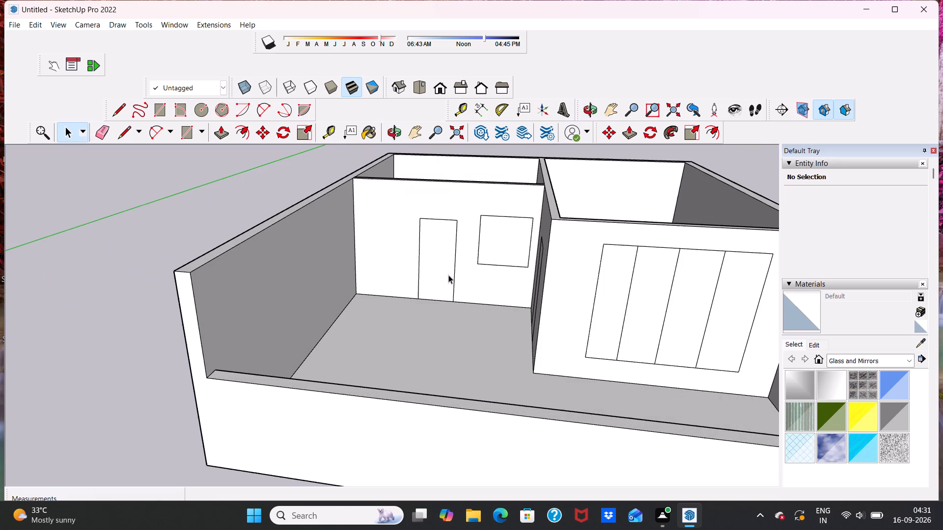
{"action": "middle_click_drag", "start_coordinate": [448, 275], "coordinate": [471, 267]}
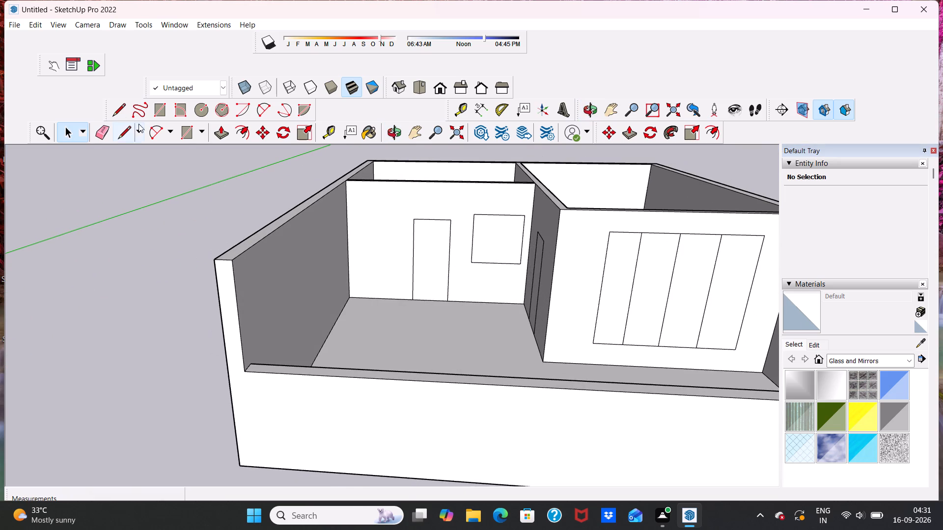
{"action": "left_click", "coordinate": [225, 132]}
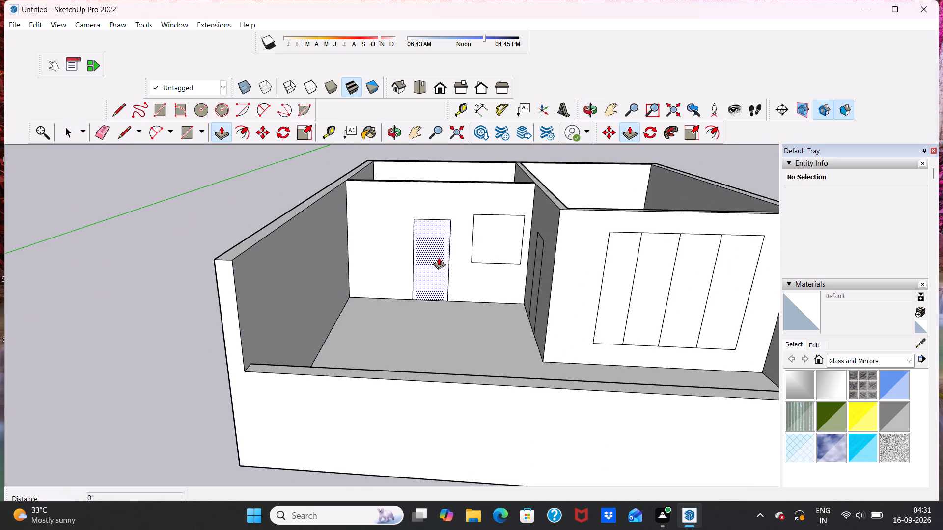
{"action": "left_click_drag", "start_coordinate": [438, 257], "coordinate": [442, 246]}
{"action": "scroll", "coordinate": [492, 235], "scroll_direction": "up", "scroll_amount": 4}
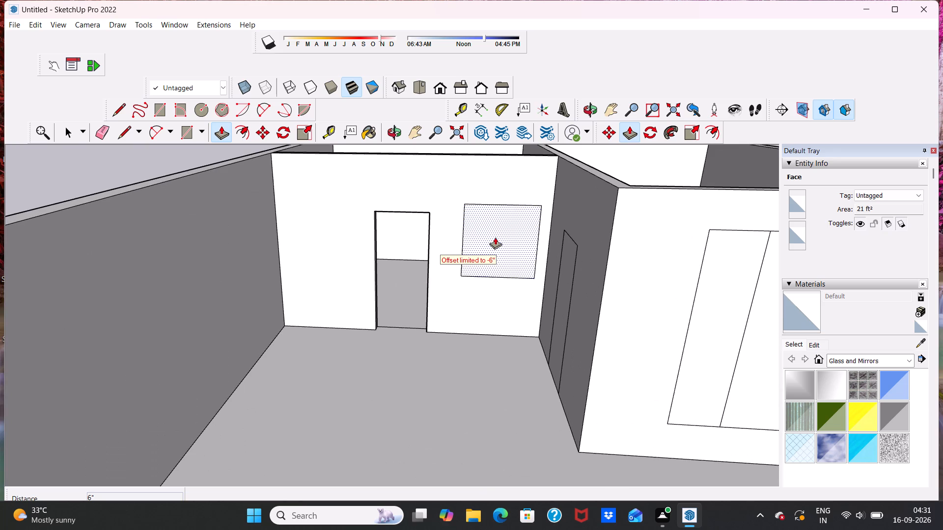
{"action": "left_click_drag", "start_coordinate": [497, 237], "coordinate": [501, 221]}
Push the door outline on the large room's side partition 6" through the wall to cut a doorway.
{"action": "scroll", "coordinate": [492, 243], "scroll_direction": "down", "scroll_amount": 4}
{"action": "middle_click_drag", "start_coordinate": [497, 262], "coordinate": [569, 277]}
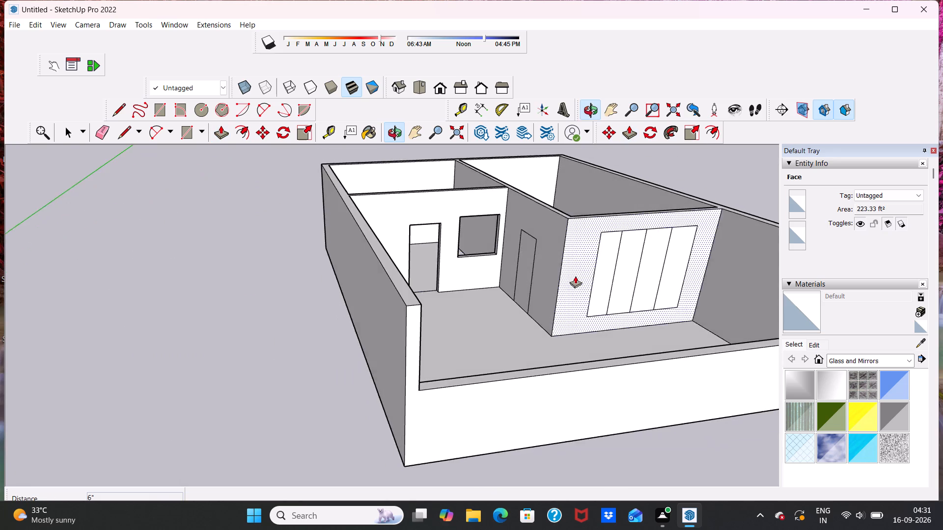
{"action": "scroll", "coordinate": [546, 265], "scroll_direction": "up", "scroll_amount": 5}
{"action": "scroll", "coordinate": [473, 279], "scroll_direction": "up", "scroll_amount": 6}
{"action": "left_click_drag", "start_coordinate": [552, 271], "coordinate": [571, 259]}
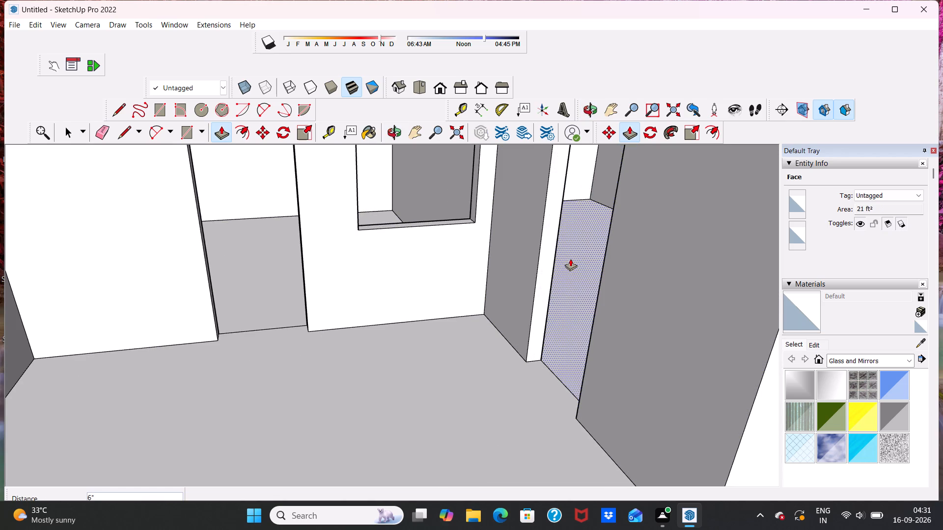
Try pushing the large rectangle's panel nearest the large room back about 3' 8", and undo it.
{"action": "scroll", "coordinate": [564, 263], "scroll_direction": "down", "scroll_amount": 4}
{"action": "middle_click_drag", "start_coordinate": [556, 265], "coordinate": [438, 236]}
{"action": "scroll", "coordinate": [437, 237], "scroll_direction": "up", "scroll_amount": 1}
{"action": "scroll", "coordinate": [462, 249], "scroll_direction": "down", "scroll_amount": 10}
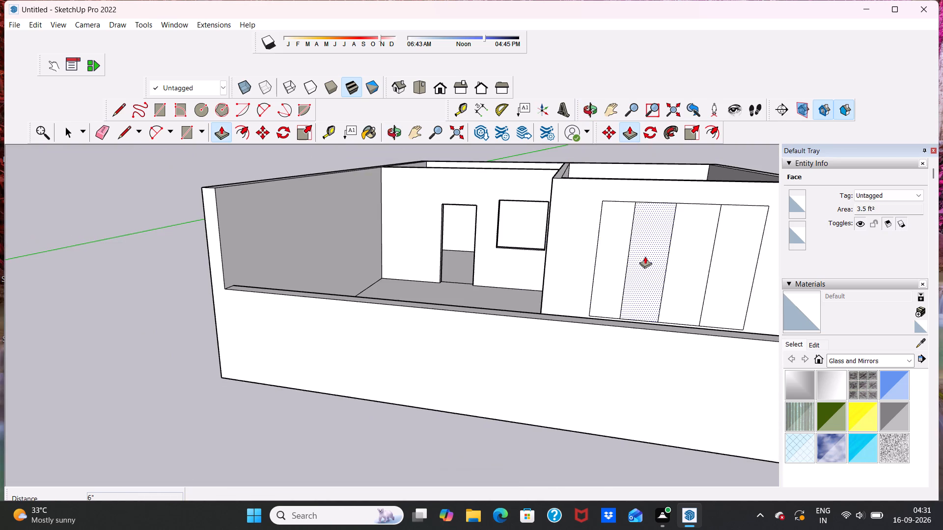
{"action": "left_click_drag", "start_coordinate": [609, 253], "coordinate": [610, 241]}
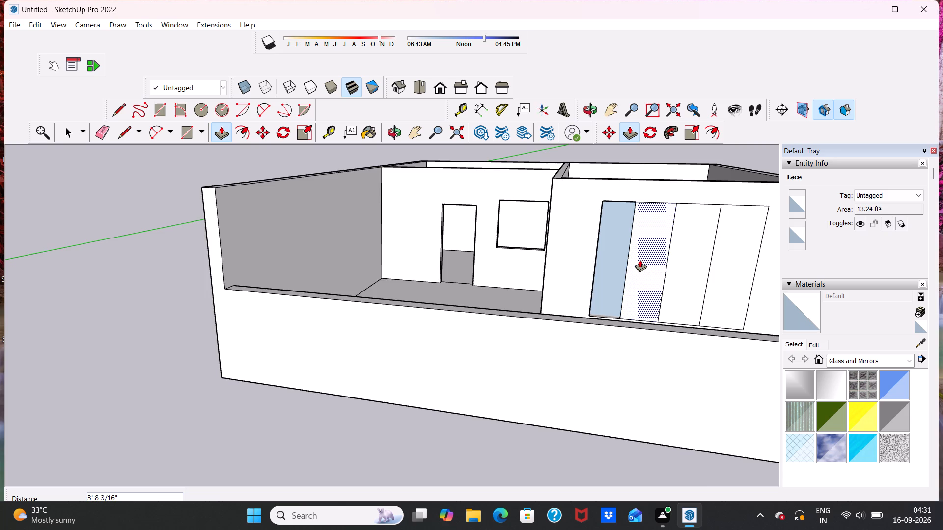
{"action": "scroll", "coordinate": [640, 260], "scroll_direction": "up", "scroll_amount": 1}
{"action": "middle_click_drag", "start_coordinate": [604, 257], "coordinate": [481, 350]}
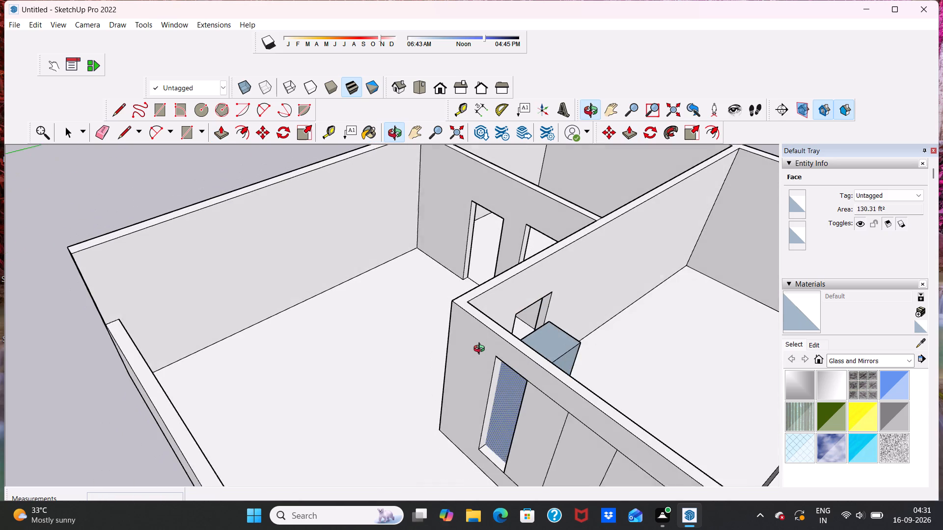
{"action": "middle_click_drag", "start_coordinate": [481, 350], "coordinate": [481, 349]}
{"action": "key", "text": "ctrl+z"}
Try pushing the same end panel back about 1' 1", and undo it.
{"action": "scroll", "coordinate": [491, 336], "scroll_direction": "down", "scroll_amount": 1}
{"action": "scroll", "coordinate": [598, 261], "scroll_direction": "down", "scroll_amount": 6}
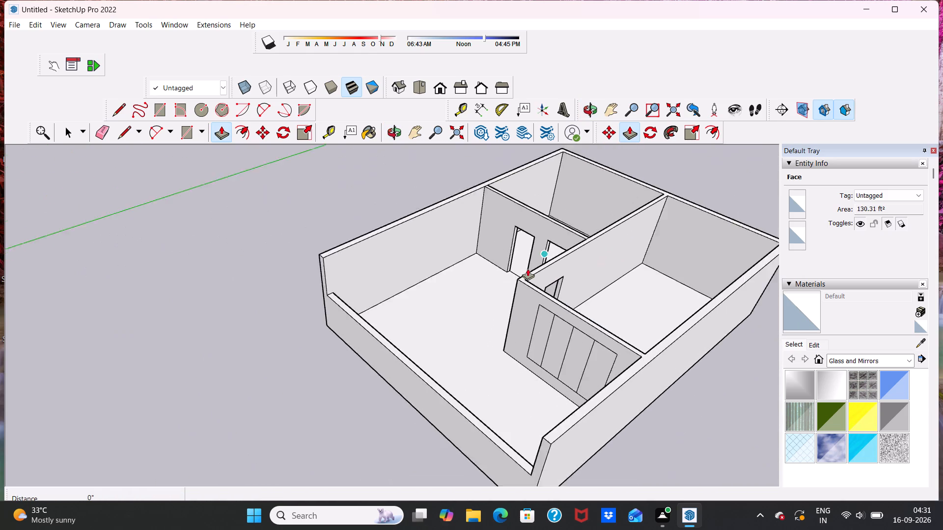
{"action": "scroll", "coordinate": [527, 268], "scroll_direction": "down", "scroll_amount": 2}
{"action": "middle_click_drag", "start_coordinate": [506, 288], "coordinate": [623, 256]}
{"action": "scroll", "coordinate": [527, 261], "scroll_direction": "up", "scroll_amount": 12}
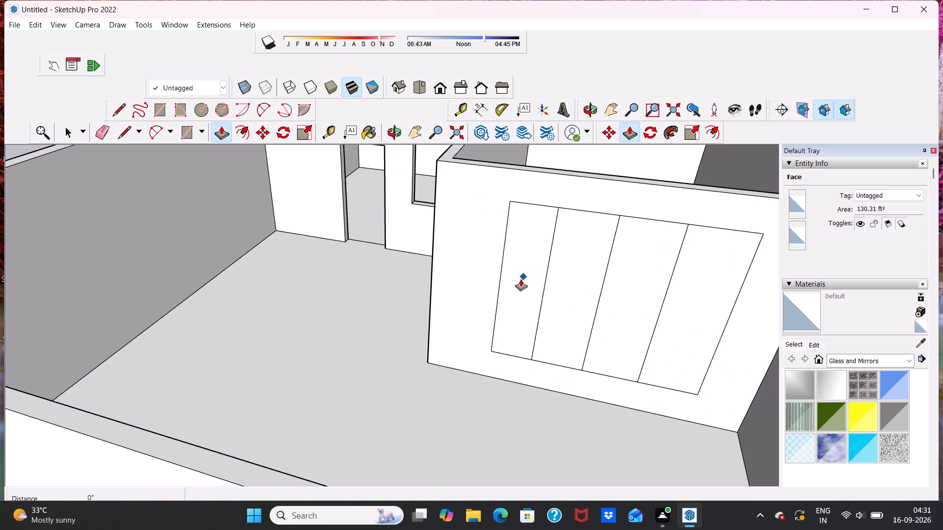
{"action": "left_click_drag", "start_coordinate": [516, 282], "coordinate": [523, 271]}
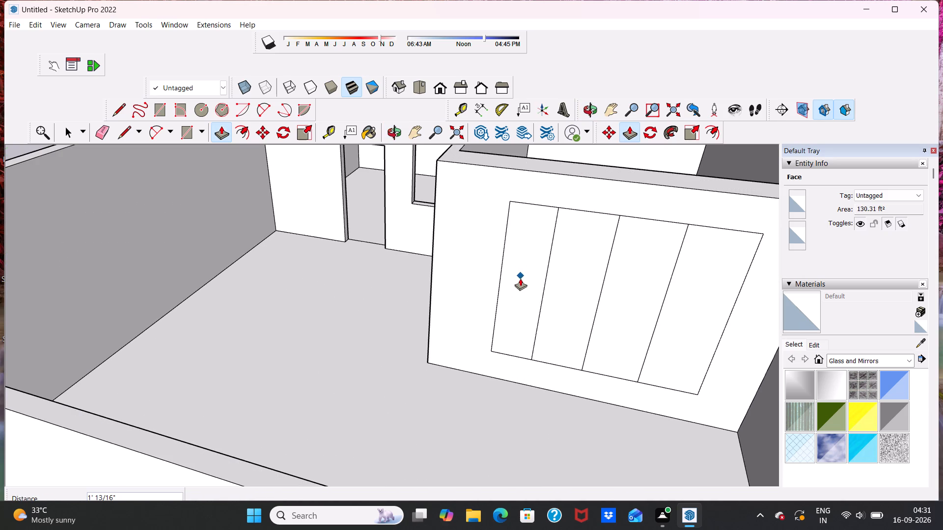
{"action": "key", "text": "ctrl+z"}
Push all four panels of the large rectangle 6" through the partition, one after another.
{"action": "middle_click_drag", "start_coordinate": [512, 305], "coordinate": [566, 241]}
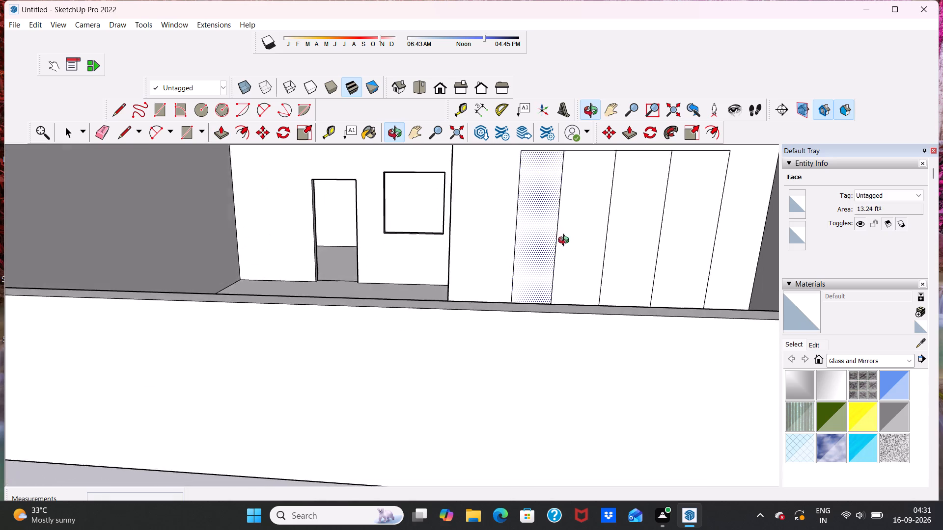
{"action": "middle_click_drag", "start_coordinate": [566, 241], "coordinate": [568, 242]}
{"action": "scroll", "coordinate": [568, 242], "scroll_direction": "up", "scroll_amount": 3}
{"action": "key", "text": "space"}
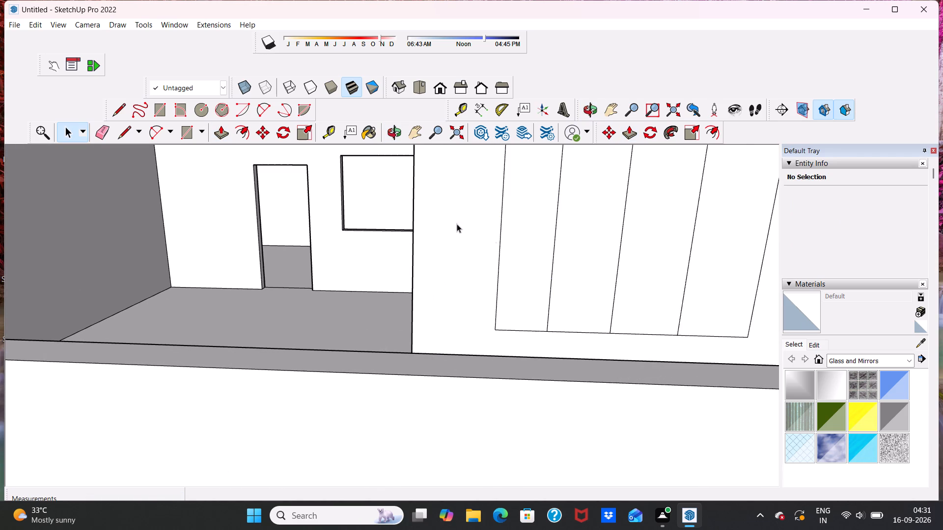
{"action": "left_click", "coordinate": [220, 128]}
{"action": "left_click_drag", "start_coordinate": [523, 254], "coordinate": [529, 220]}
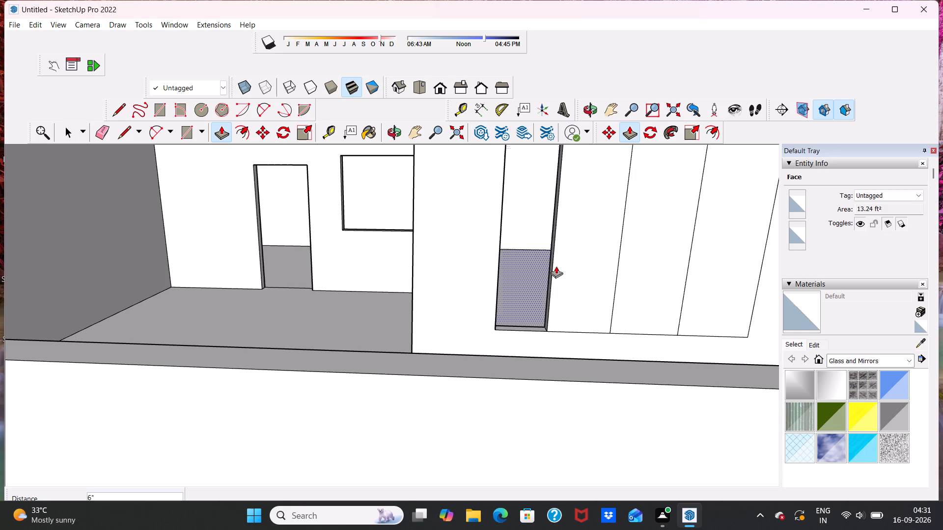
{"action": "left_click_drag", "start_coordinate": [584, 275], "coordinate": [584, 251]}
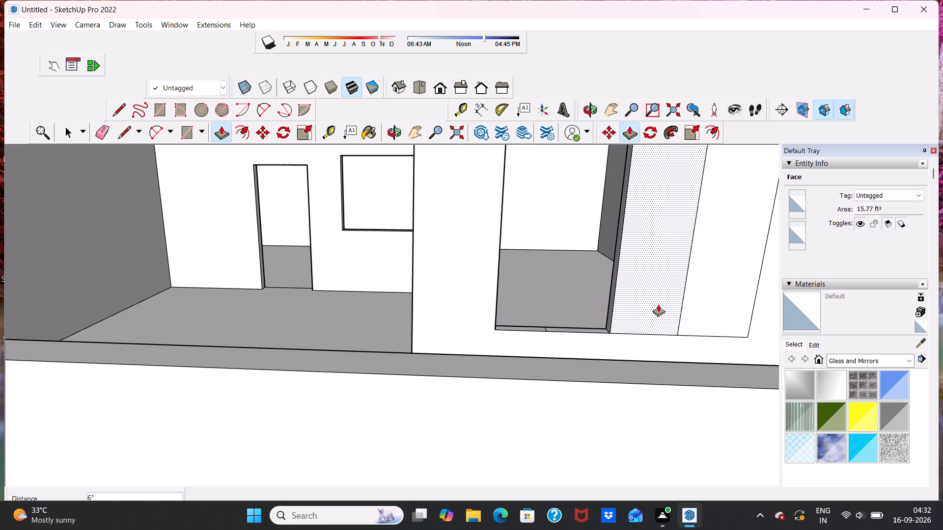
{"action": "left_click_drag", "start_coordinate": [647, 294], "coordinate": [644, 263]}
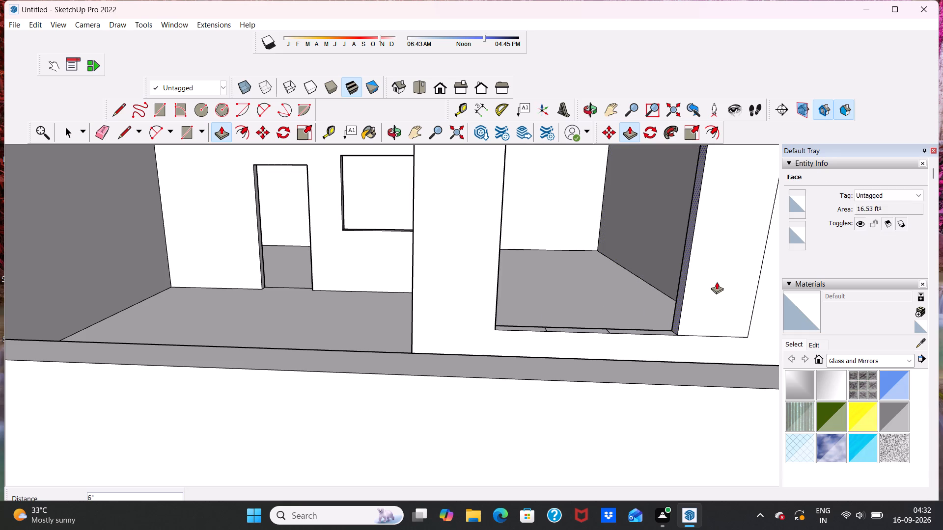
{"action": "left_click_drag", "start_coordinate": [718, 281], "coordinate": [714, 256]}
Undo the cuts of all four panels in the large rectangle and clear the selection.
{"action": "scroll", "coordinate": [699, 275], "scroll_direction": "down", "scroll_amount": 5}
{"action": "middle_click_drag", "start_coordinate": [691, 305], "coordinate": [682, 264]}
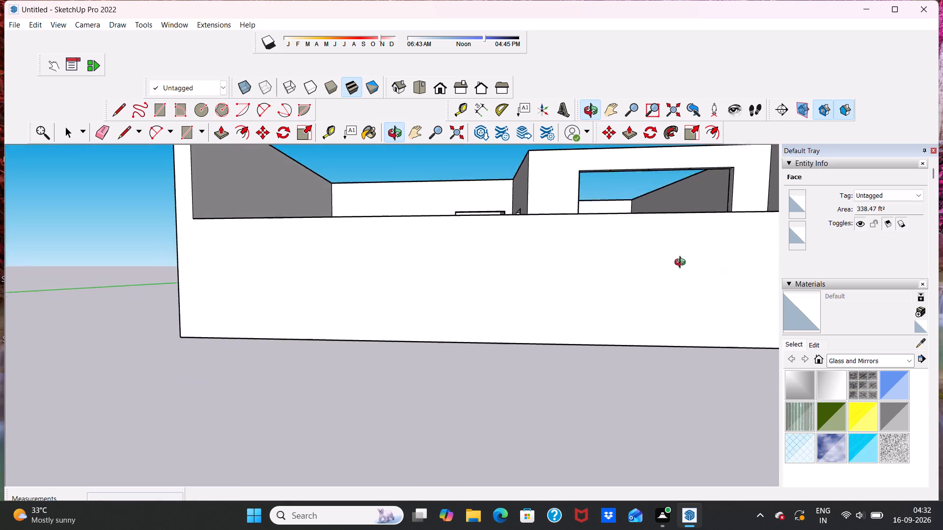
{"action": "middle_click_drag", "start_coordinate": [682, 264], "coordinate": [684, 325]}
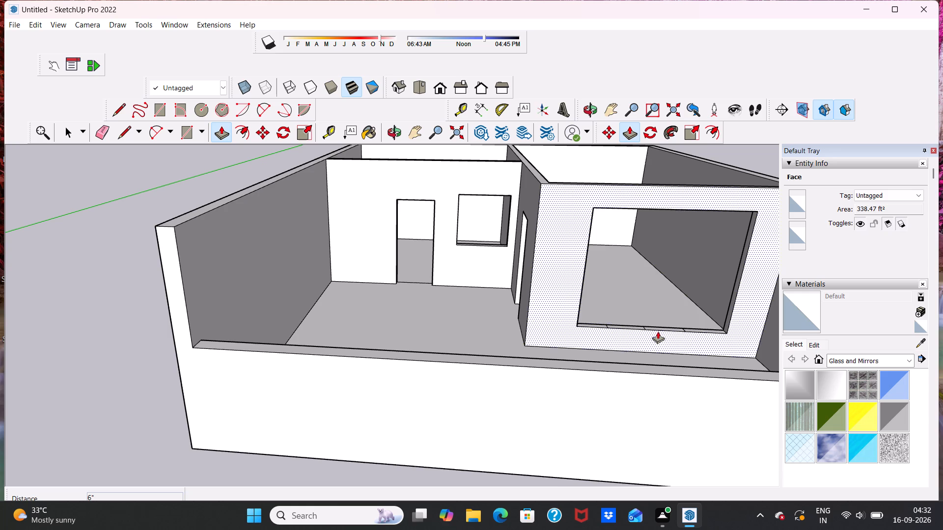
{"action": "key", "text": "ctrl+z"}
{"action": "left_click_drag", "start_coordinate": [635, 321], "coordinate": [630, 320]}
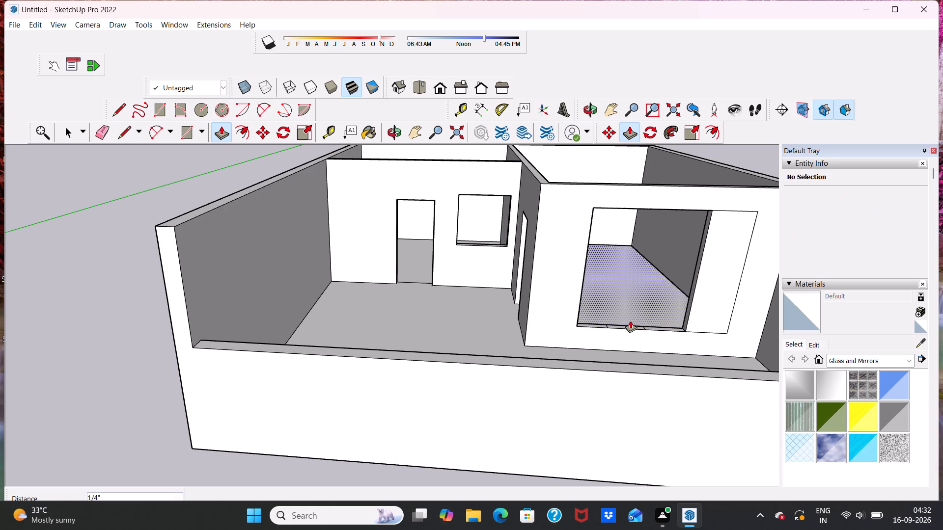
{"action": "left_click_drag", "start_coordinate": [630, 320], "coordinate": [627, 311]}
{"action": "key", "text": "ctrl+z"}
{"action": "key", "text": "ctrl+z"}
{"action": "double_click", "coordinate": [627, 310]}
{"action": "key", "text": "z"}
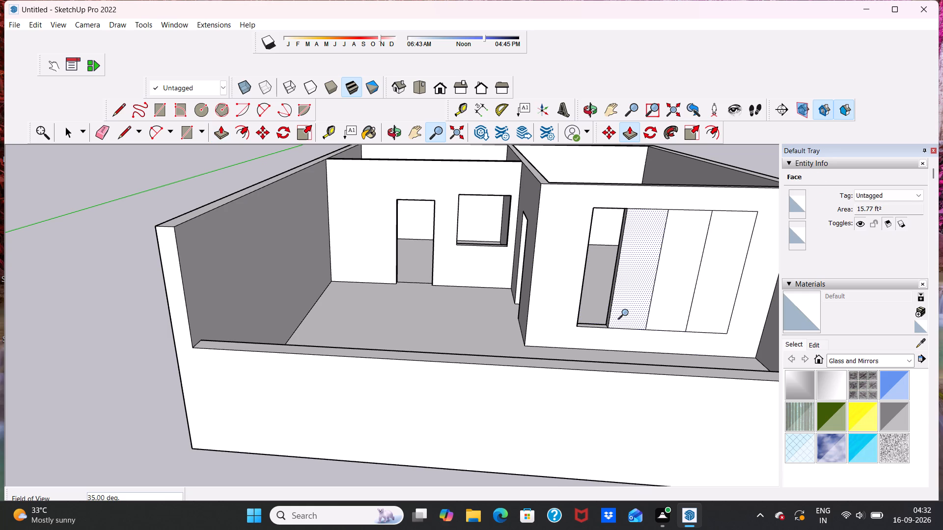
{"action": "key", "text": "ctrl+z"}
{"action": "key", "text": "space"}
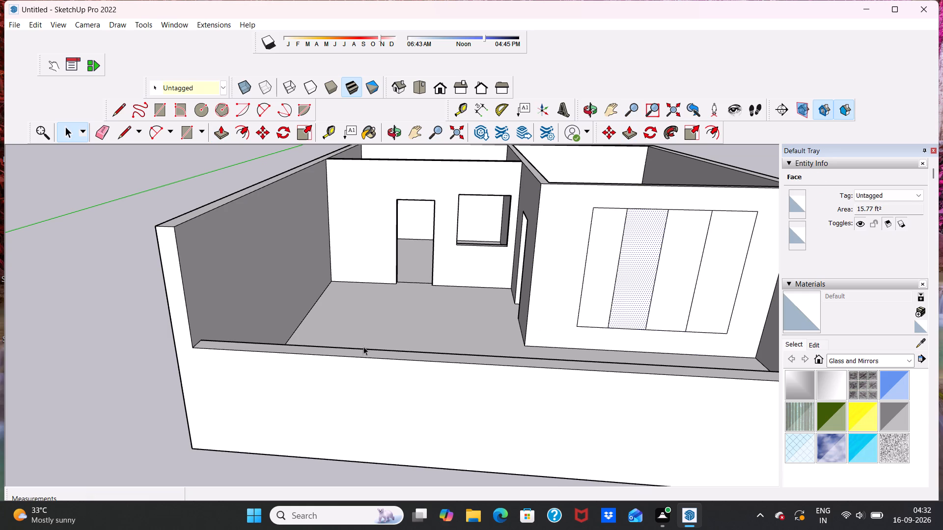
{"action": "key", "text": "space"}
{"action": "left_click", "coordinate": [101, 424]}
Examine the building's openings and the four-panel rectangle from the front and from above.
{"action": "scroll", "coordinate": [107, 420], "scroll_direction": "down", "scroll_amount": 5}
{"action": "middle_click_drag", "start_coordinate": [288, 367], "coordinate": [361, 287]}
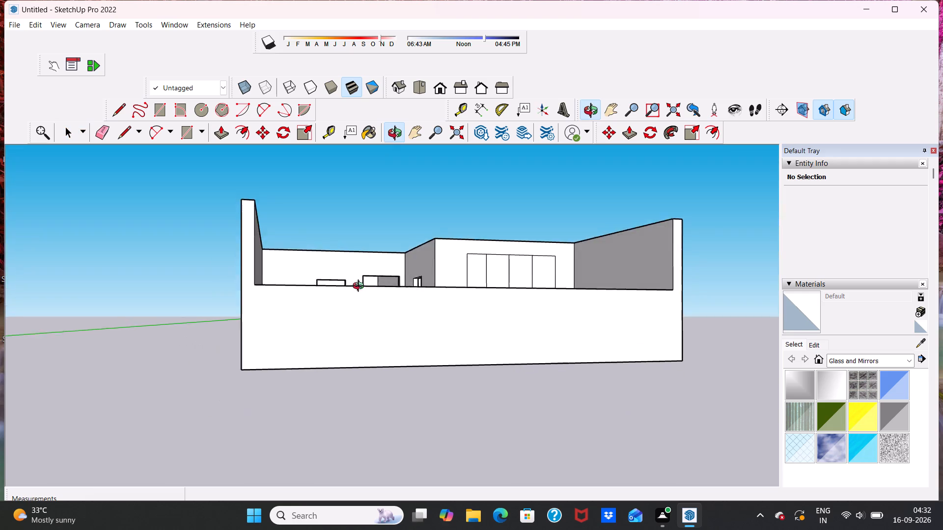
{"action": "middle_click_drag", "start_coordinate": [361, 287], "coordinate": [310, 340]}
{"action": "scroll", "coordinate": [360, 334], "scroll_direction": "down", "scroll_amount": 1}
{"action": "middle_click_drag", "start_coordinate": [432, 333], "coordinate": [391, 371]}
{"action": "scroll", "coordinate": [402, 371], "scroll_direction": "up", "scroll_amount": 5}
{"action": "scroll", "coordinate": [425, 341], "scroll_direction": "down", "scroll_amount": 5}
{"action": "middle_click_drag", "start_coordinate": [471, 321], "coordinate": [477, 338]}
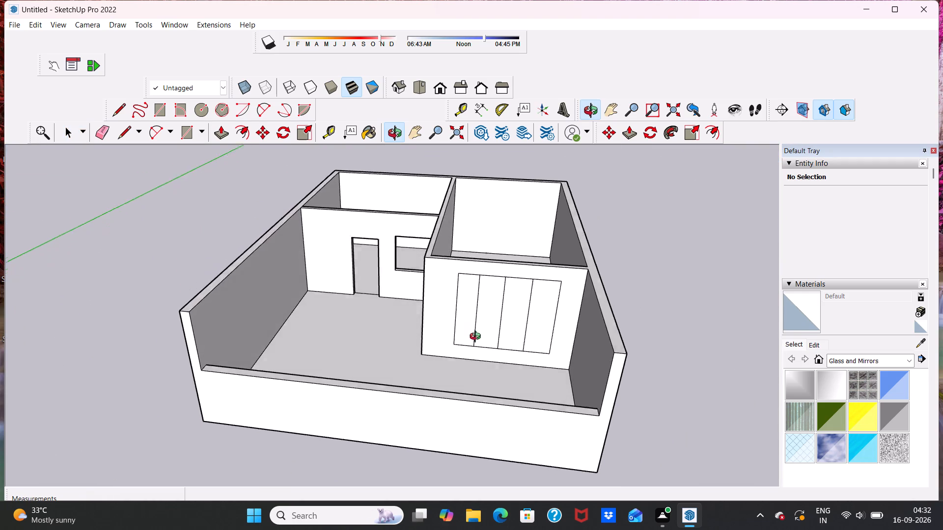
{"action": "middle_click_drag", "start_coordinate": [477, 338], "coordinate": [472, 350]}
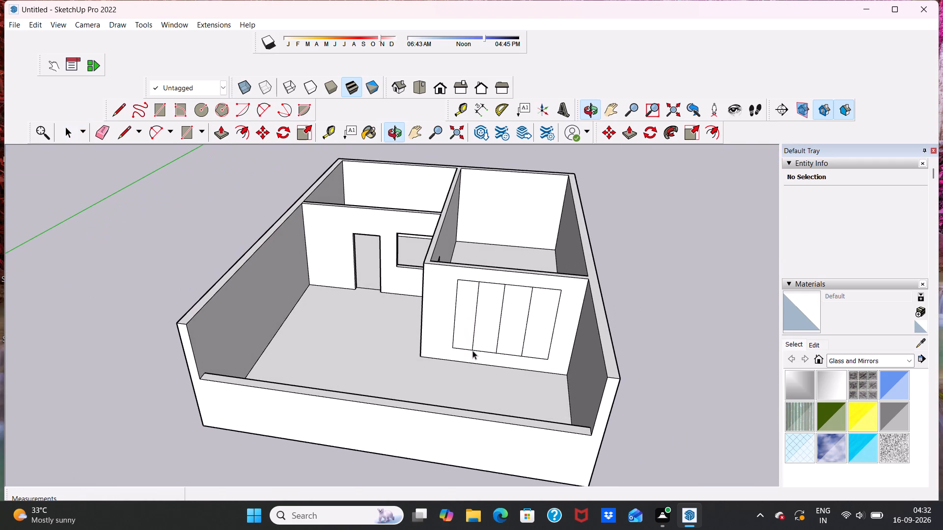
{"action": "scroll", "coordinate": [472, 350], "scroll_direction": "up", "scroll_amount": 2}
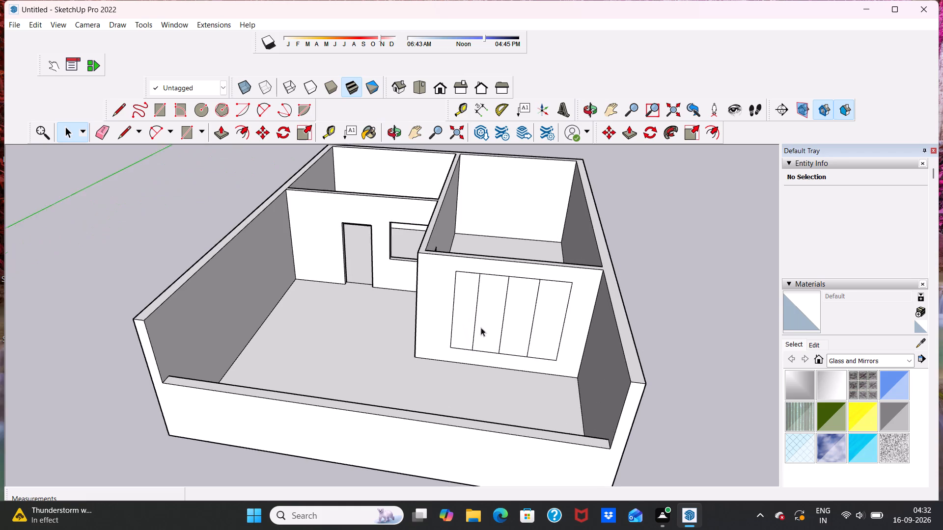
Place vertical guides 6" from each of the three divider lines in the four-panel rectangle, on the side toward the outer wall.
{"action": "scroll", "coordinate": [481, 327], "scroll_direction": "up", "scroll_amount": 10}
{"action": "scroll", "coordinate": [410, 318], "scroll_direction": "up", "scroll_amount": 2}
{"action": "scroll", "coordinate": [409, 318], "scroll_direction": "down", "scroll_amount": 5}
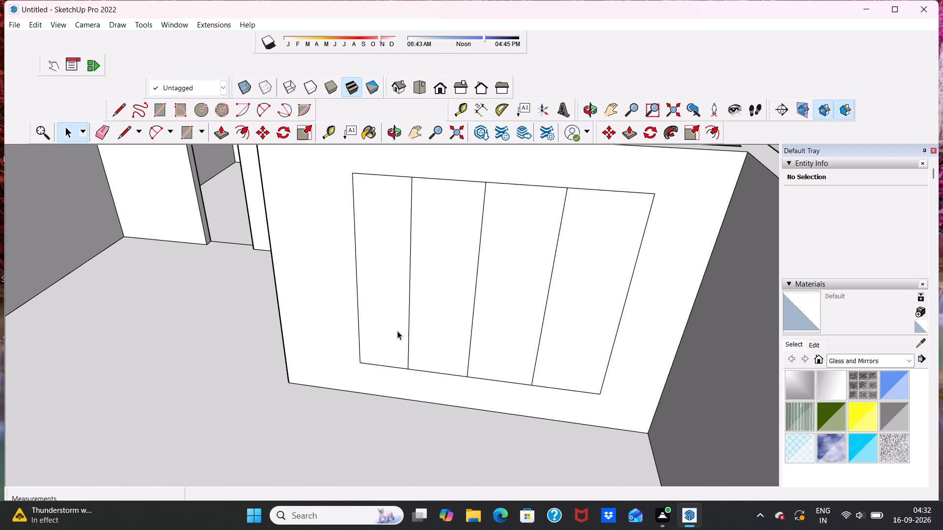
{"action": "scroll", "coordinate": [416, 315], "scroll_direction": "up", "scroll_amount": 5}
{"action": "scroll", "coordinate": [464, 322], "scroll_direction": "down", "scroll_amount": 5}
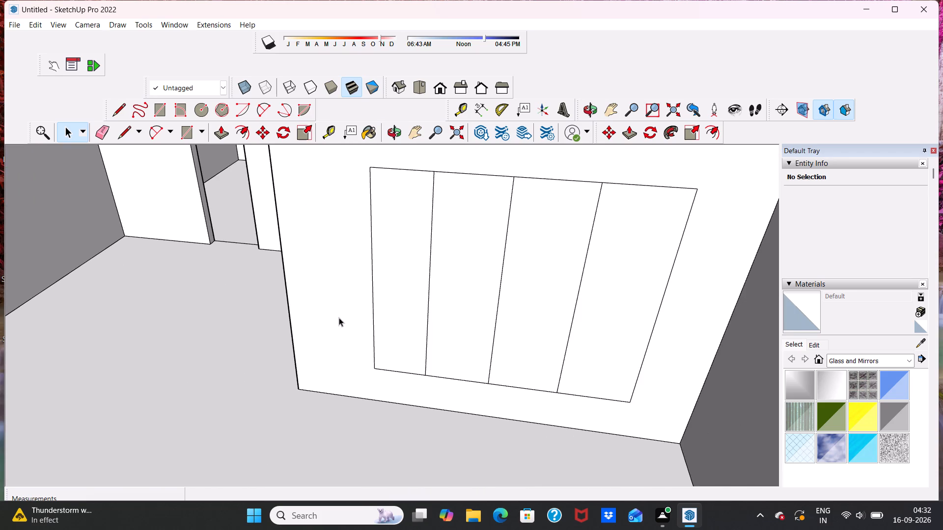
{"action": "left_click", "coordinate": [335, 128]}
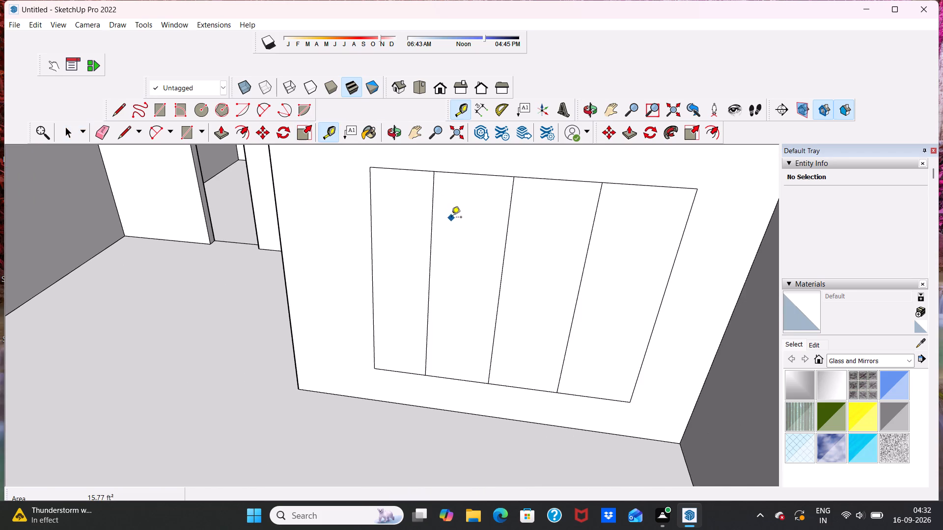
{"action": "left_click", "coordinate": [432, 212]}
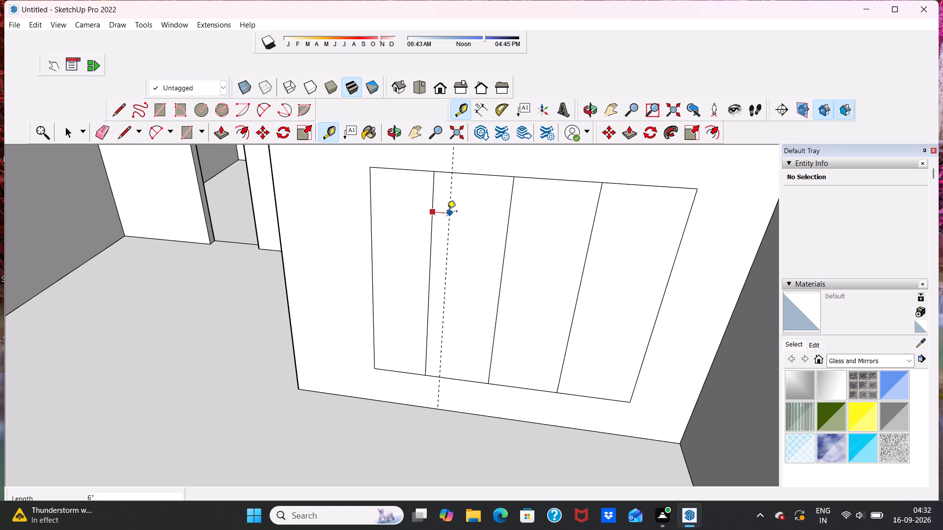
{"action": "type", "text": "6\""}
{"action": "key", "text": "Return"}
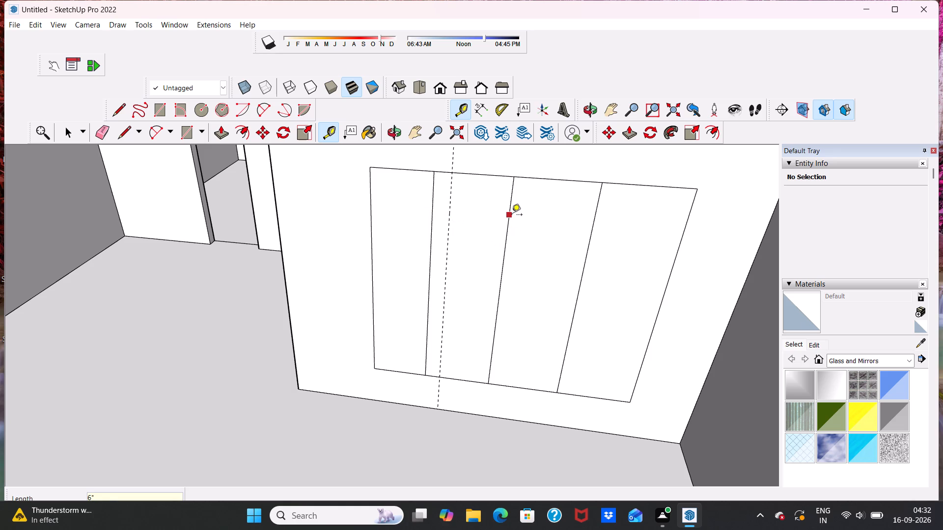
{"action": "left_click", "coordinate": [512, 215]}
{"action": "type", "text": "6\""}
{"action": "key", "text": "Return"}
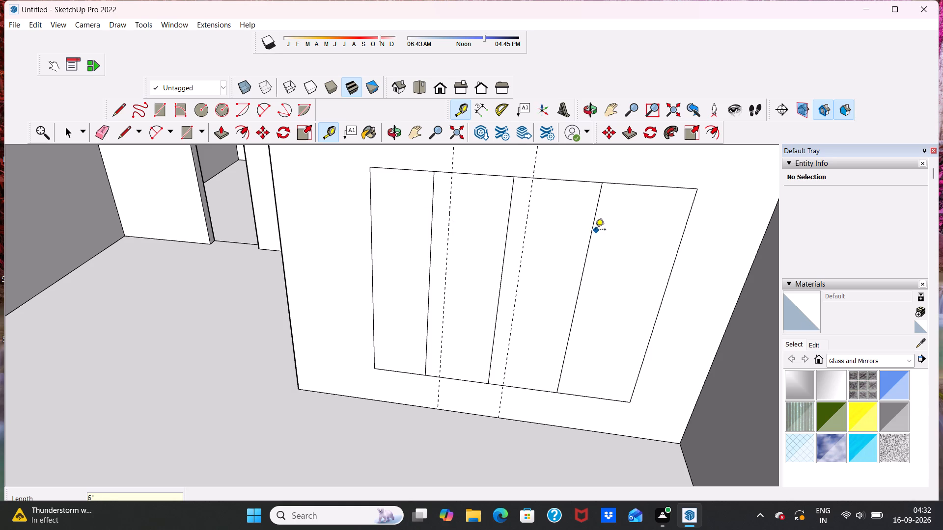
{"action": "left_click", "coordinate": [595, 230]}
{"action": "type", "text": "6\""}
{"action": "key", "text": "Return"}
{"action": "key", "text": "space"}
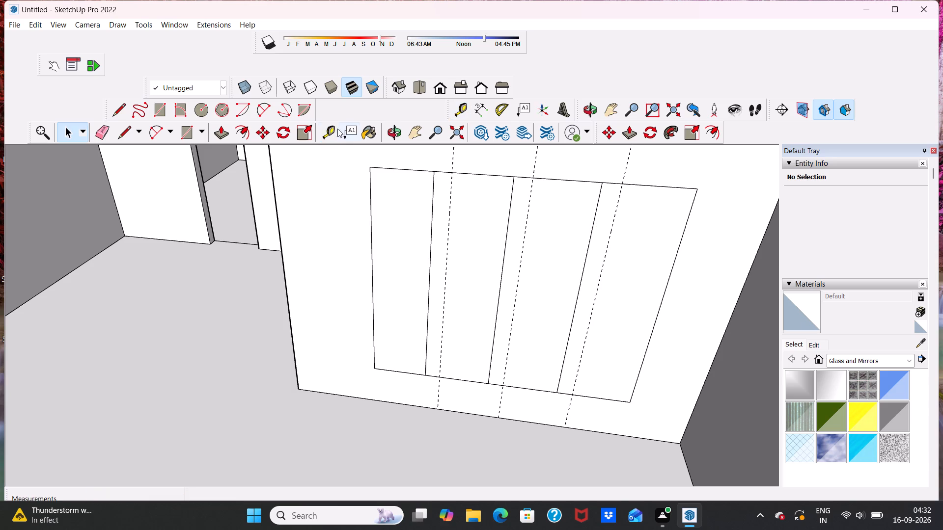
Draw three vertical lines along the guides from the rectangle's top edge to its bottom edge, forming 6" strips between the panels.
{"action": "left_click_drag", "start_coordinate": [124, 133], "coordinate": [127, 144]}
{"action": "scroll", "coordinate": [538, 199], "scroll_direction": "up", "scroll_amount": 3}
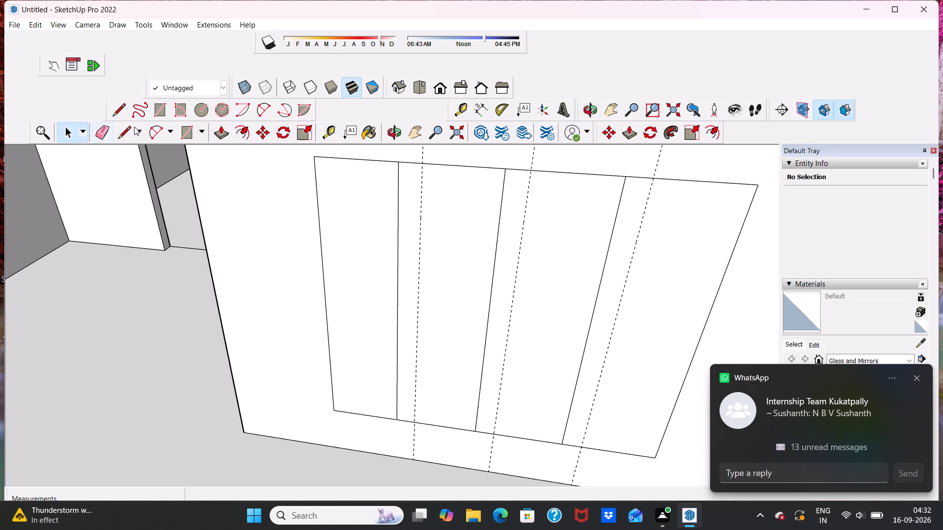
{"action": "left_click", "coordinate": [123, 130]}
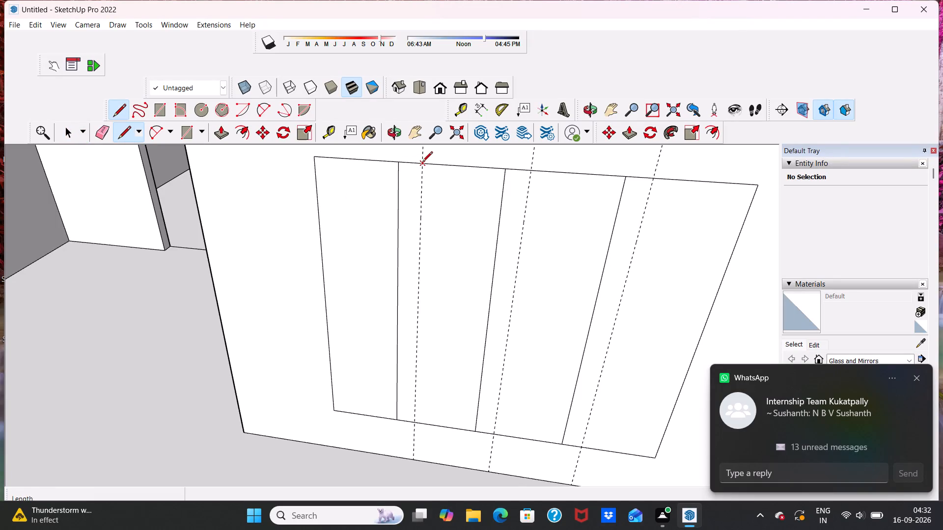
{"action": "left_click_drag", "start_coordinate": [423, 162], "coordinate": [423, 168]}
{"action": "left_click", "coordinate": [417, 424]}
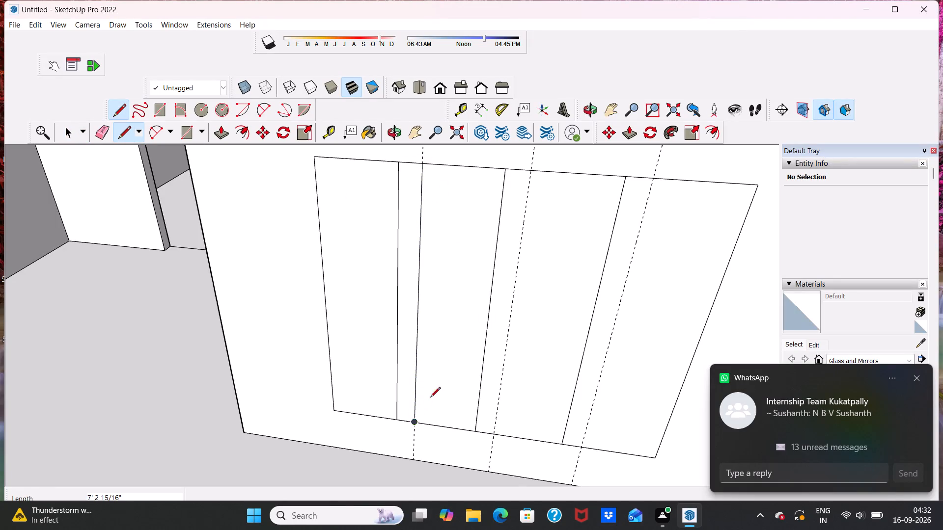
{"action": "left_click_drag", "start_coordinate": [530, 173], "coordinate": [529, 183]}
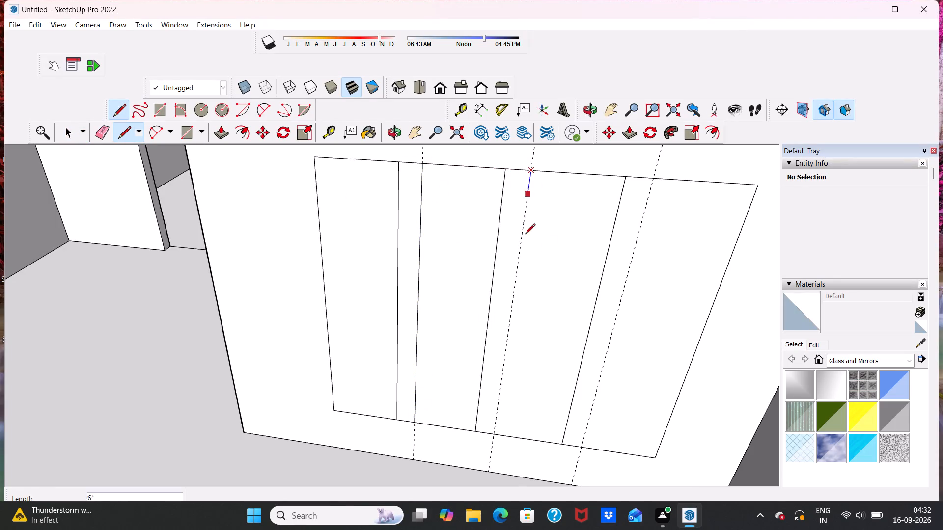
{"action": "left_click", "coordinate": [493, 433]}
{"action": "scroll", "coordinate": [538, 228], "scroll_direction": "down", "scroll_amount": 5}
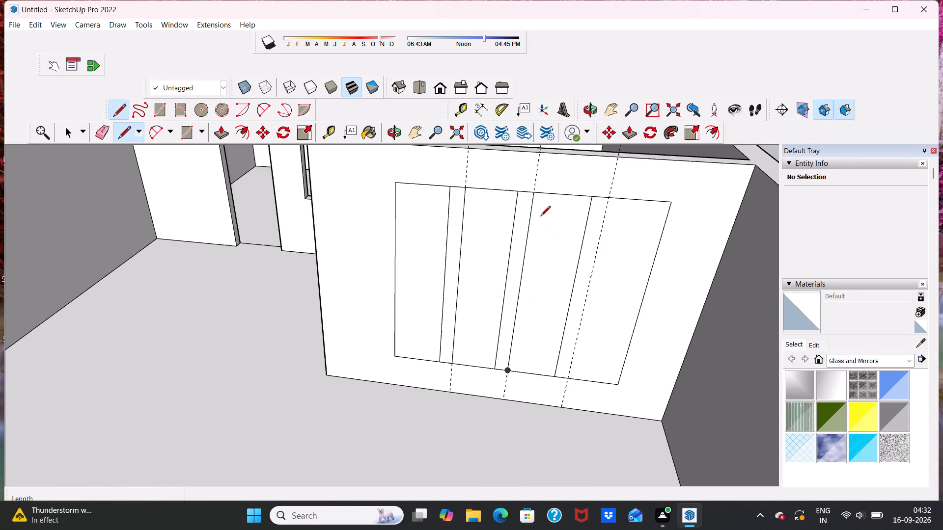
{"action": "scroll", "coordinate": [596, 201], "scroll_direction": "down", "scroll_amount": 1}
{"action": "scroll", "coordinate": [620, 201], "scroll_direction": "up", "scroll_amount": 3}
{"action": "left_click", "coordinate": [603, 199]}
{"action": "scroll", "coordinate": [597, 208], "scroll_direction": "down", "scroll_amount": 3}
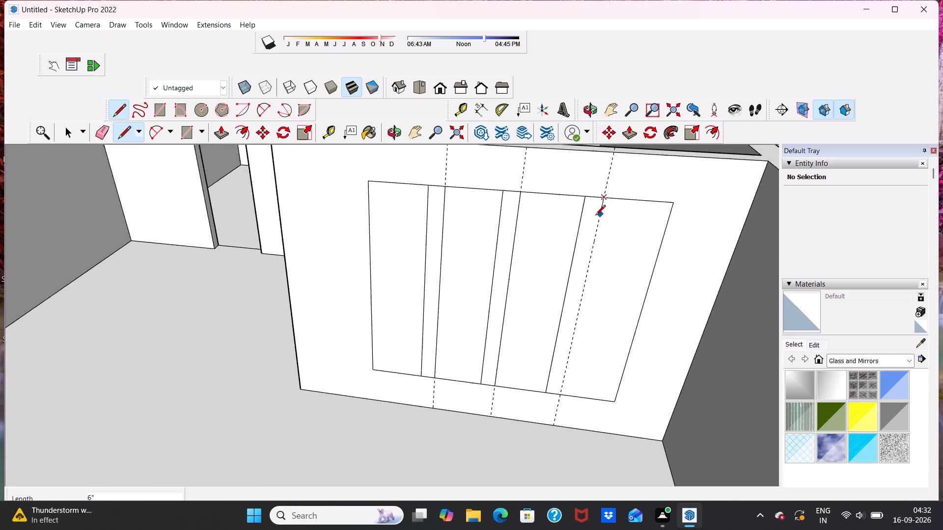
{"action": "scroll", "coordinate": [595, 216], "scroll_direction": "down", "scroll_amount": 3}
{"action": "scroll", "coordinate": [592, 271], "scroll_direction": "up", "scroll_amount": 3}
{"action": "left_click", "coordinate": [565, 356]}
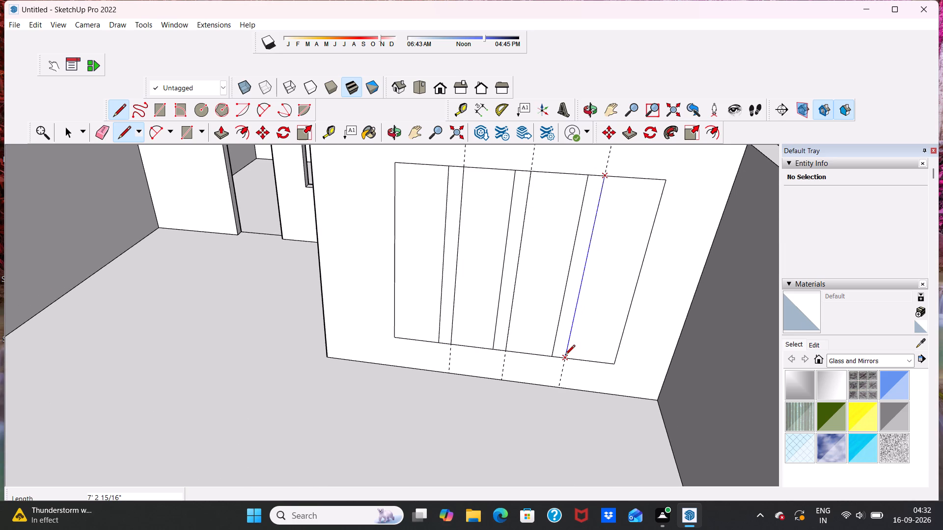
{"action": "key", "text": "space"}
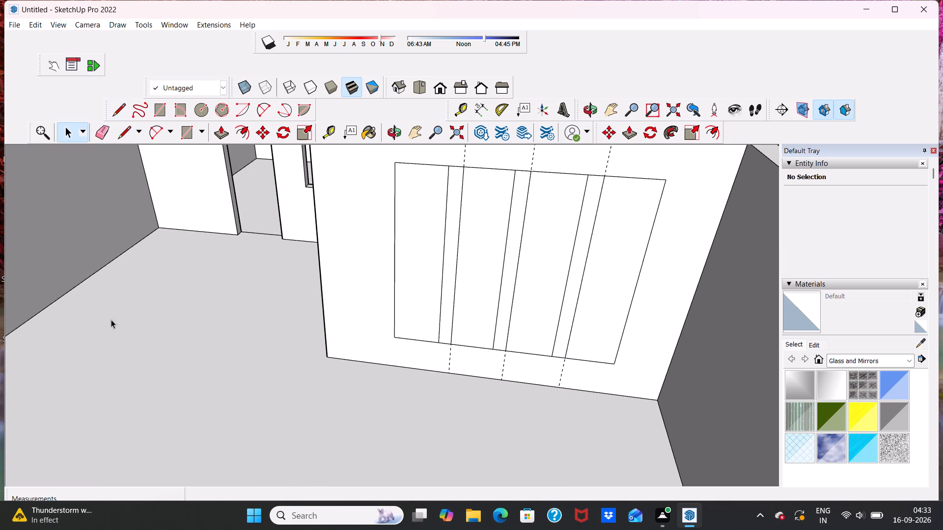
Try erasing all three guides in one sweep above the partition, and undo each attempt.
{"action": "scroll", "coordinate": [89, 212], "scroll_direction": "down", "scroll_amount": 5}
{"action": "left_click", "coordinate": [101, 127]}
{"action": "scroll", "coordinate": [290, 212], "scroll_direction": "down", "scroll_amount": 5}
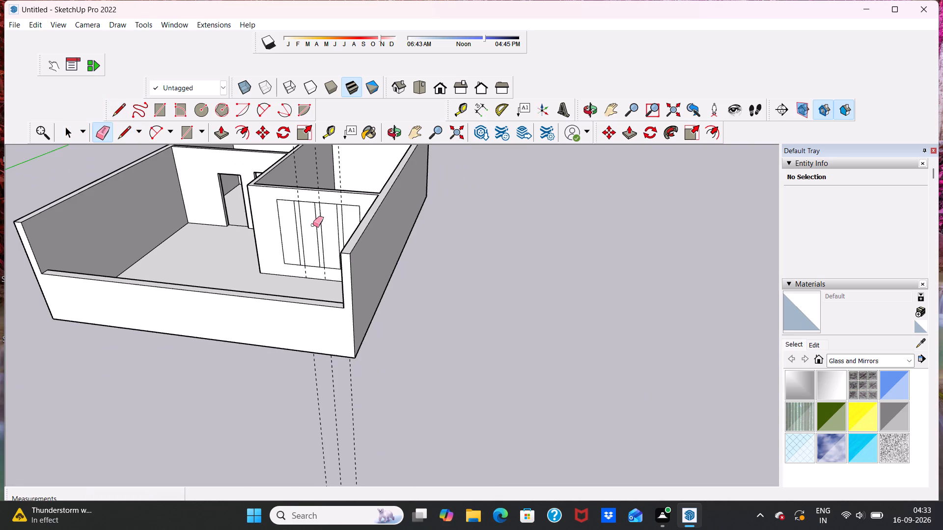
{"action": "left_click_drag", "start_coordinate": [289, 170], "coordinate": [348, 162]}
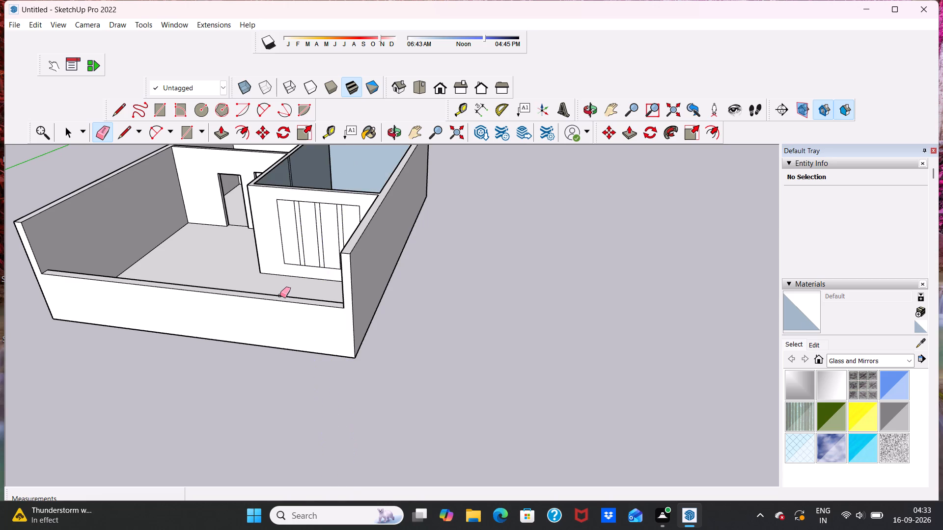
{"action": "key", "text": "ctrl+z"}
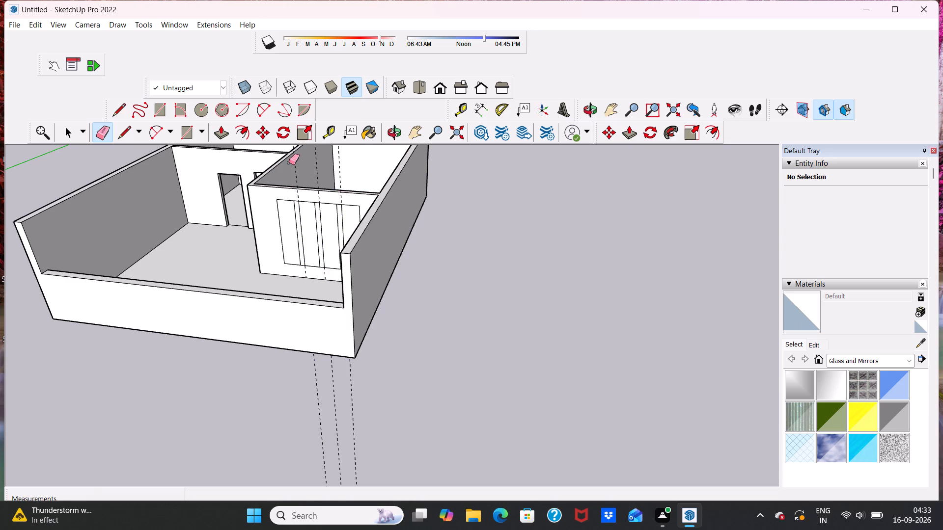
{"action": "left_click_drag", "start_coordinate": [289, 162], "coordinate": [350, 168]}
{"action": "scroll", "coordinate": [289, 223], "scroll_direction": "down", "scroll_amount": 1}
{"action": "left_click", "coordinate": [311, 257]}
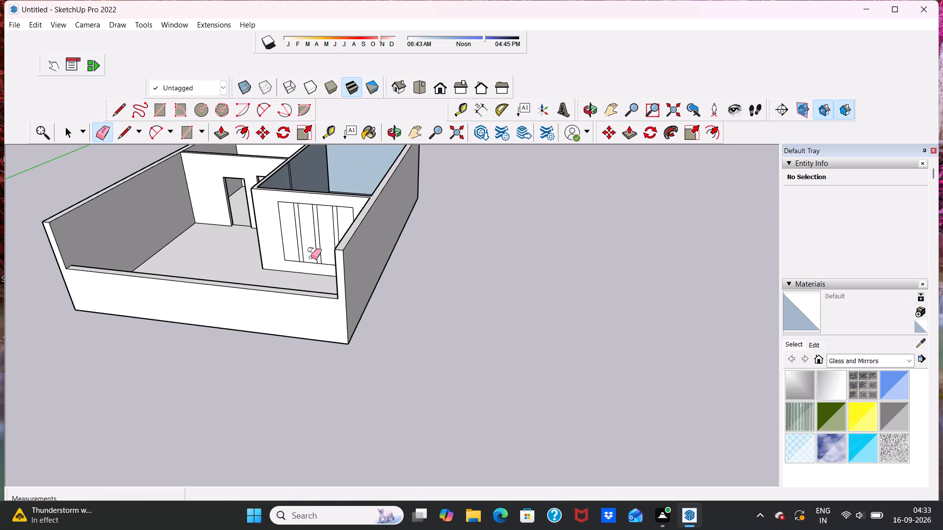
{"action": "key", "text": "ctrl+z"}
Erase the three vertical guides individually, keeping the building's edges and faces.
{"action": "scroll", "coordinate": [316, 208], "scroll_direction": "up", "scroll_amount": 5}
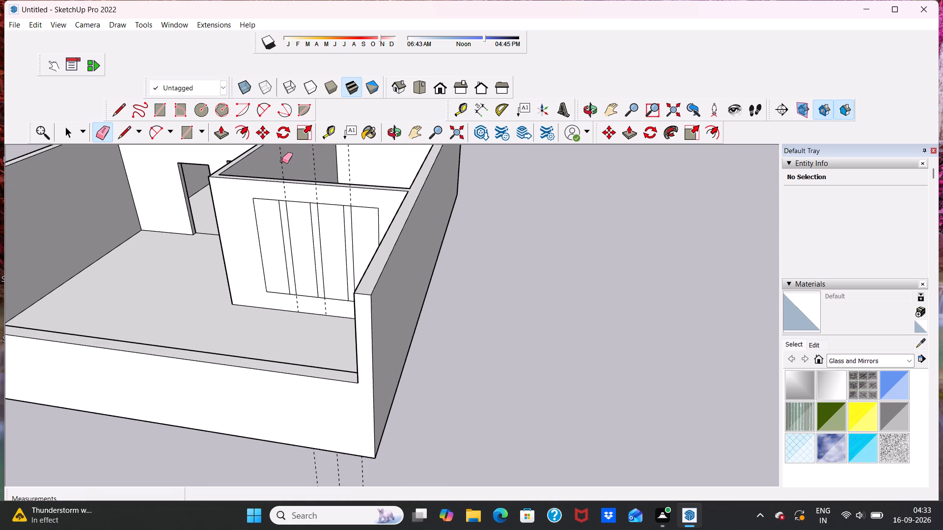
{"action": "left_click", "coordinate": [282, 161]}
{"action": "left_click", "coordinate": [311, 164]}
{"action": "left_click", "coordinate": [312, 163]}
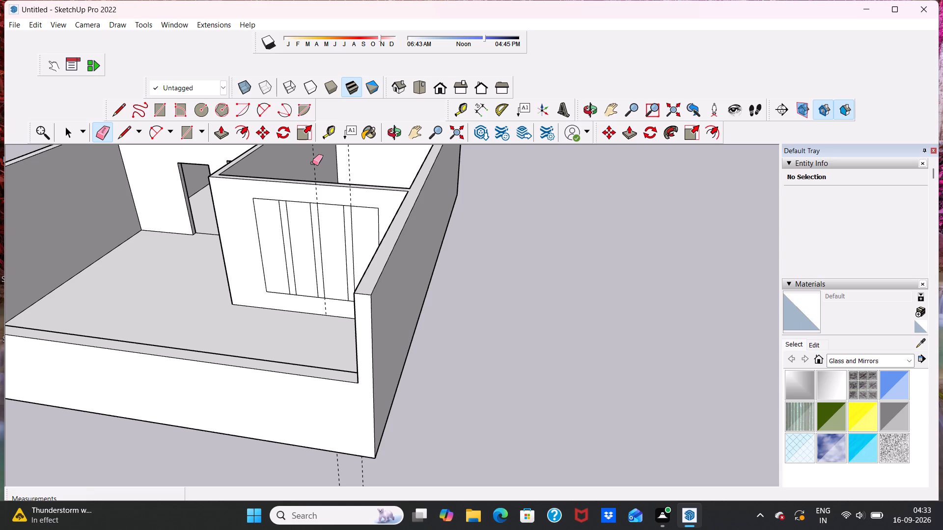
{"action": "left_click", "coordinate": [314, 161]}
{"action": "left_click", "coordinate": [346, 163]}
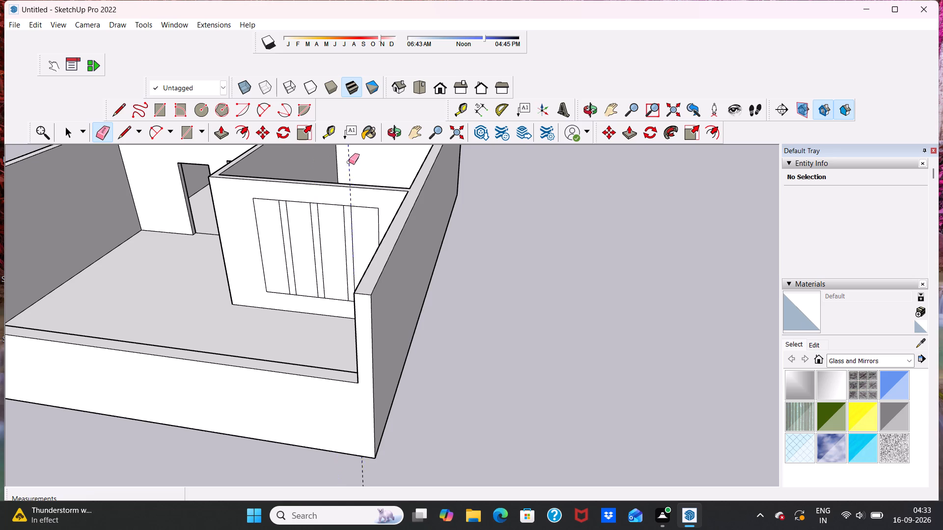
{"action": "left_click", "coordinate": [349, 162]}
{"action": "key", "text": "space"}
Pull the 6" strip nearest the door and window wall out 1" from the partition face.
{"action": "scroll", "coordinate": [338, 233], "scroll_direction": "down", "scroll_amount": 4}
{"action": "middle_click_drag", "start_coordinate": [335, 235], "coordinate": [479, 200]}
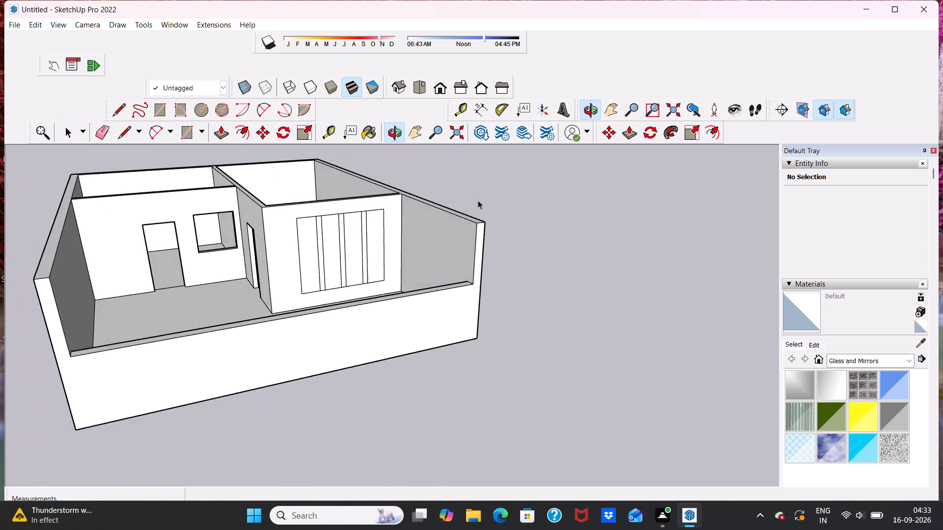
{"action": "scroll", "coordinate": [376, 227], "scroll_direction": "up", "scroll_amount": 5}
{"action": "middle_click_drag", "start_coordinate": [333, 253], "coordinate": [270, 335]}
{"action": "scroll", "coordinate": [274, 288], "scroll_direction": "up", "scroll_amount": 4}
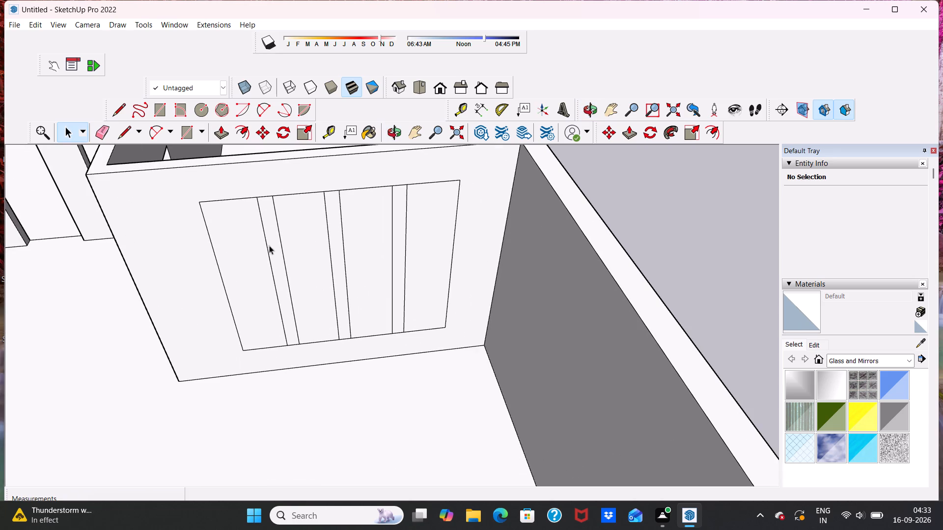
{"action": "left_click", "coordinate": [271, 240]}
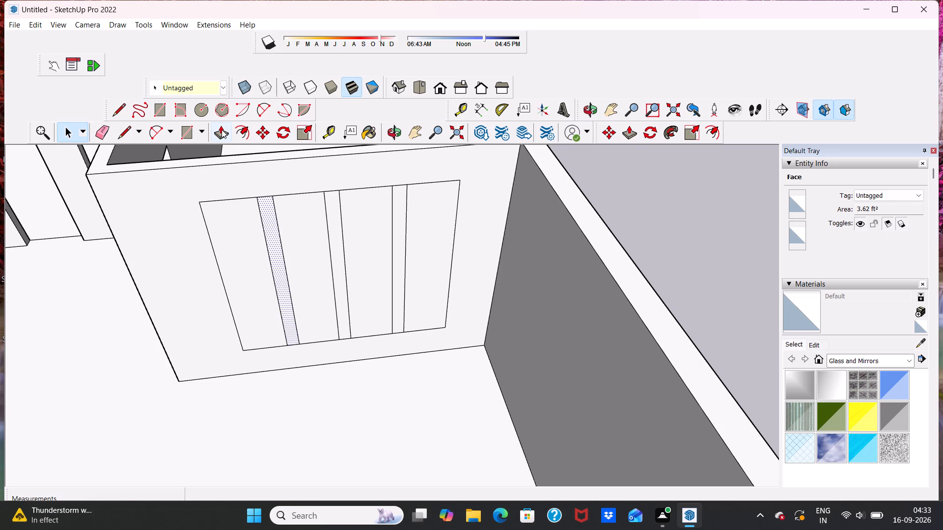
{"action": "left_click", "coordinate": [222, 130]}
{"action": "left_click", "coordinate": [271, 234]}
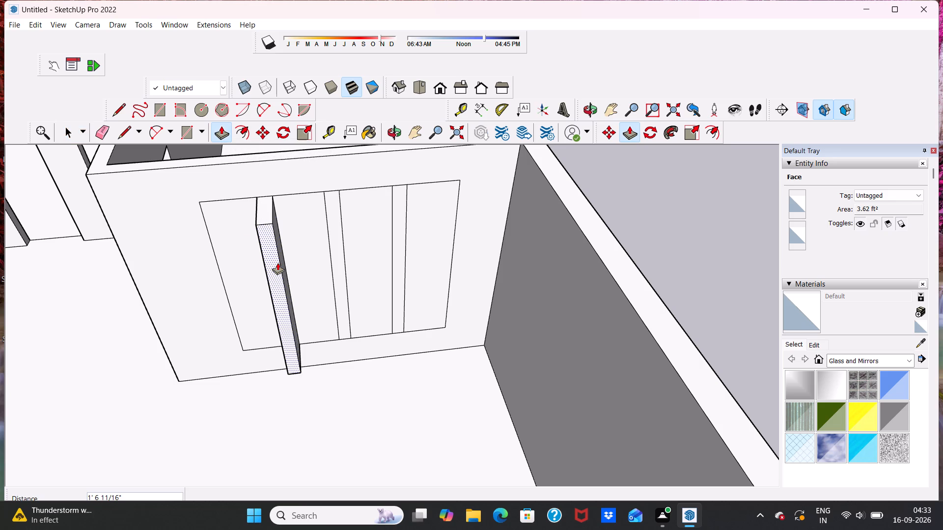
{"action": "key", "text": "1"}
{"action": "key", "text": "shift+quotedbl"}
{"action": "key", "text": "Return"}
Pull the middle 6" strip out 1" from the partition face.
{"action": "middle_click_drag", "start_coordinate": [265, 240], "coordinate": [198, 138]}
{"action": "scroll", "coordinate": [265, 240], "scroll_direction": "up", "scroll_amount": 1}
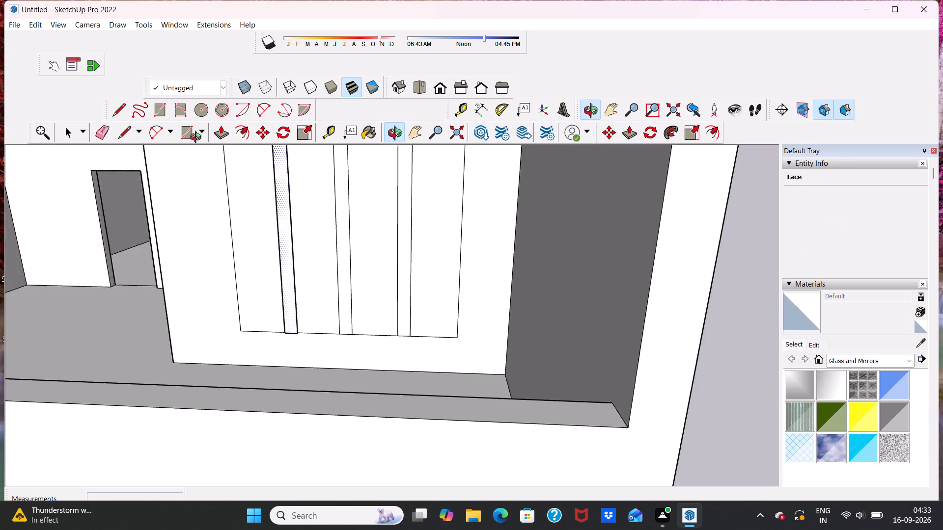
{"action": "middle_click_drag", "start_coordinate": [198, 138], "coordinate": [286, 160]}
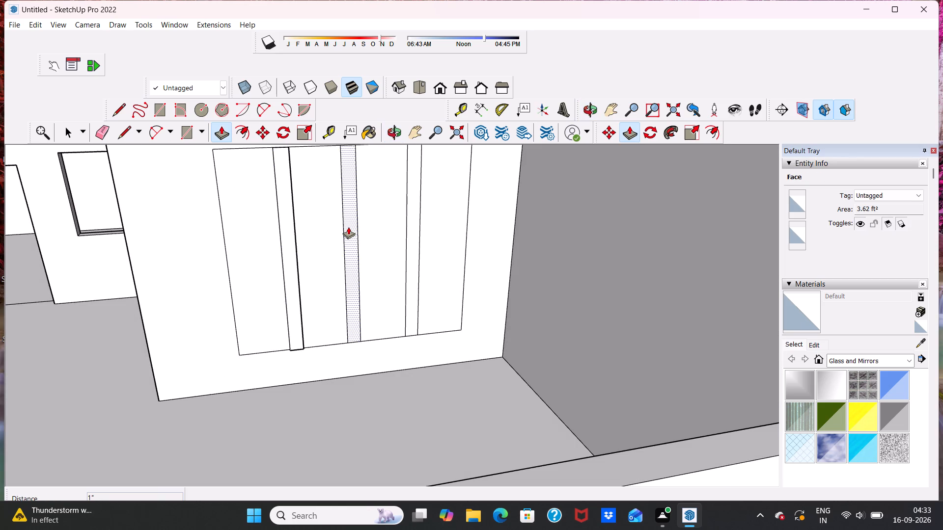
{"action": "left_click", "coordinate": [348, 227]}
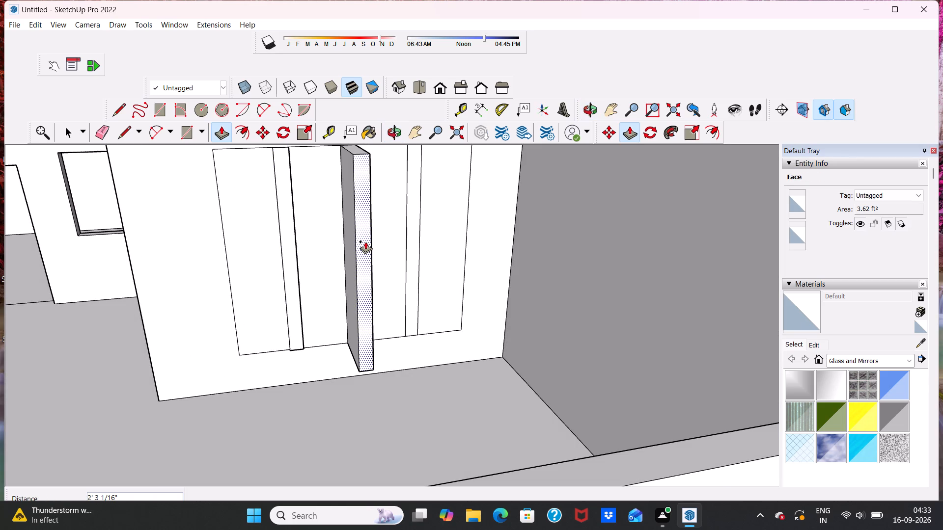
{"action": "type", "text": "1\""}
{"action": "key", "text": "Return"}
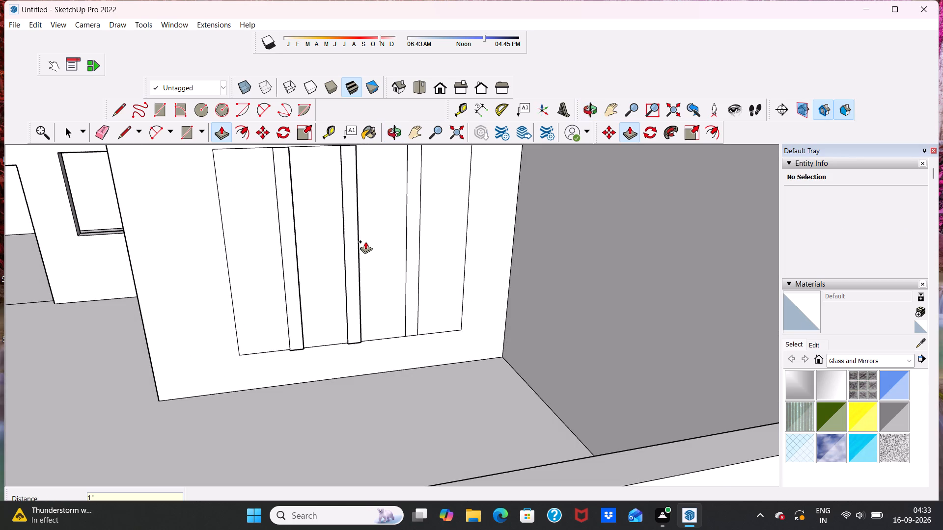
Pull the 6" strip nearest the grey outer side wall out 1" from the partition face.
{"action": "left_click", "coordinate": [415, 236]}
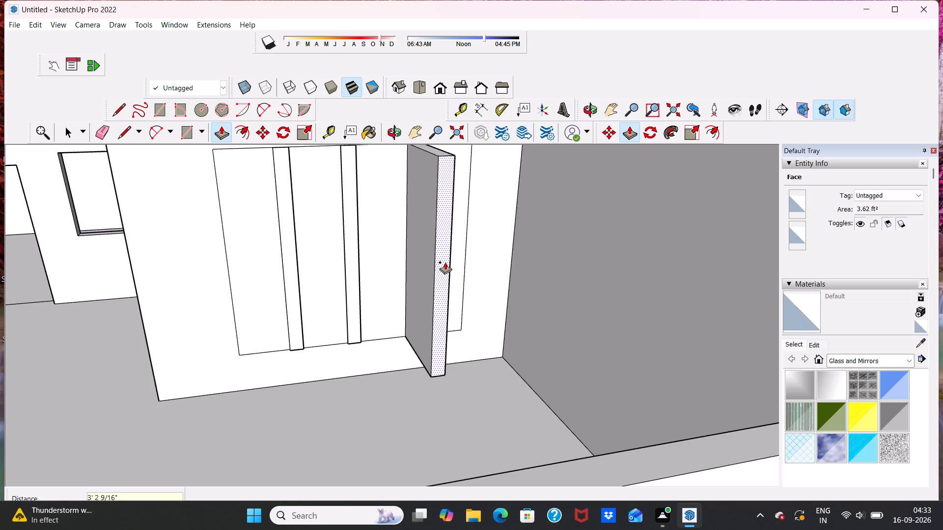
{"action": "type", "text": "10"}
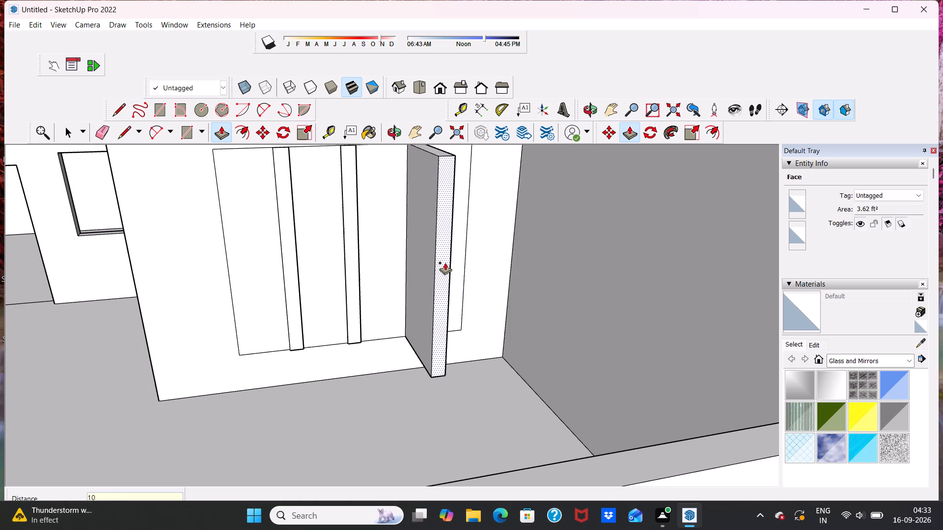
{"action": "key", "text": "BackSpace"}
{"action": "key", "text": "shift+quotedbl"}
{"action": "key", "text": "Return"}
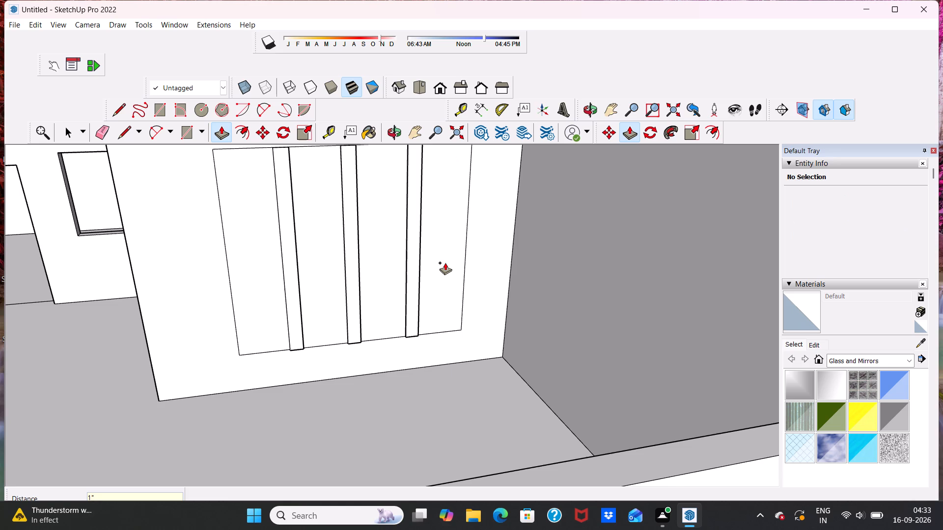
{"action": "key", "text": "space"}
Examine the four-panel partition and its three raised strips from several angles, along with the surrounding rooms.
{"action": "middle_click_drag", "start_coordinate": [425, 299], "coordinate": [289, 250]}
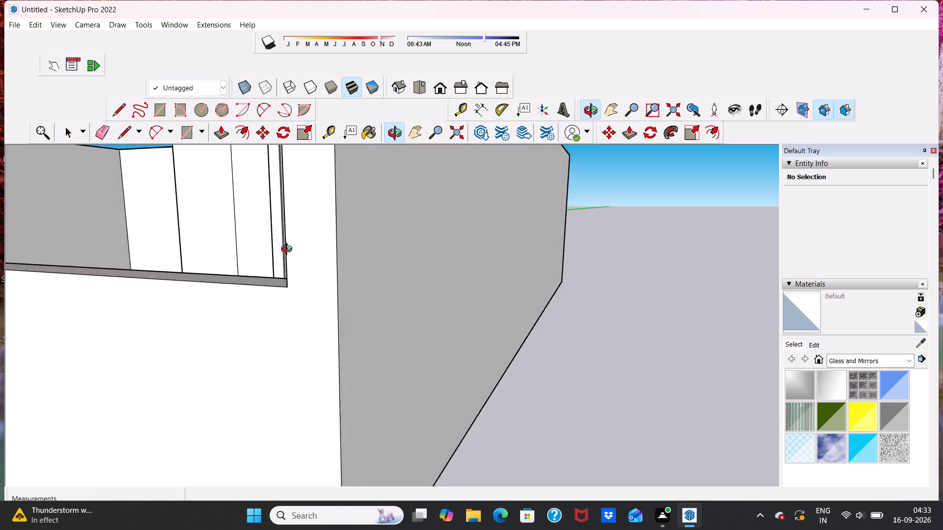
{"action": "middle_click_drag", "start_coordinate": [289, 250], "coordinate": [360, 261]}
{"action": "middle_click_drag", "start_coordinate": [305, 228], "coordinate": [350, 319]}
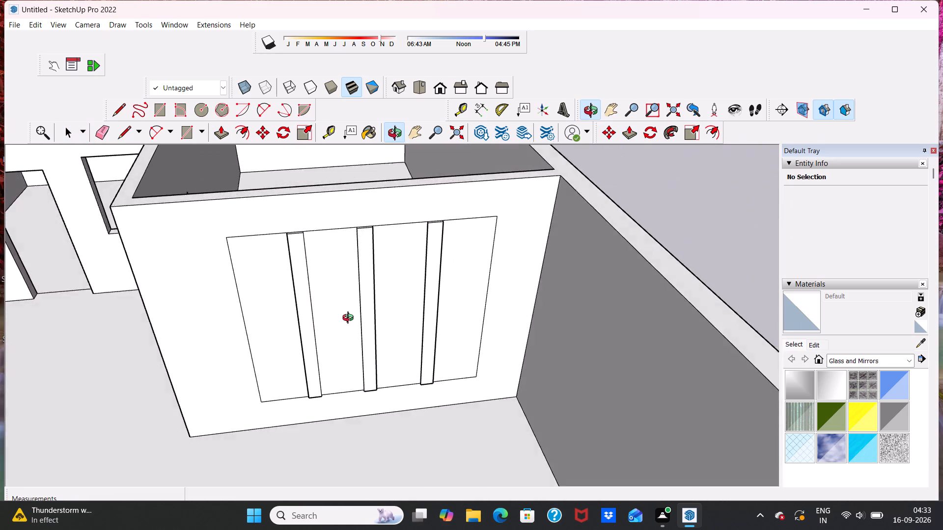
{"action": "middle_click_drag", "start_coordinate": [350, 319], "coordinate": [362, 355]}
{"action": "middle_click_drag", "start_coordinate": [362, 355], "coordinate": [359, 242]}
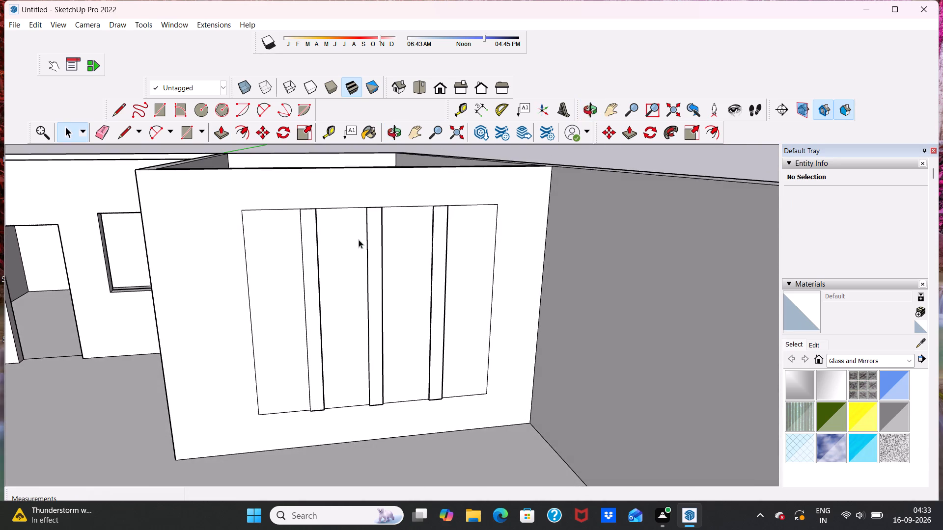
{"action": "scroll", "coordinate": [366, 253], "scroll_direction": "down", "scroll_amount": 5}
{"action": "scroll", "coordinate": [322, 263], "scroll_direction": "up", "scroll_amount": 5}
{"action": "left_click", "coordinate": [311, 268]}
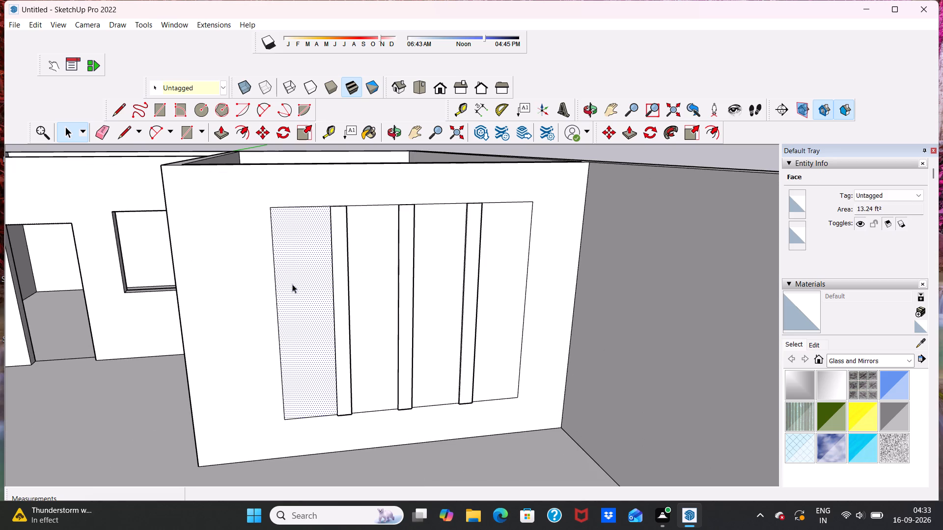
{"action": "key", "text": "space"}
{"action": "left_click", "coordinate": [94, 381]}
{"action": "scroll", "coordinate": [301, 329], "scroll_direction": "down", "scroll_amount": 1}
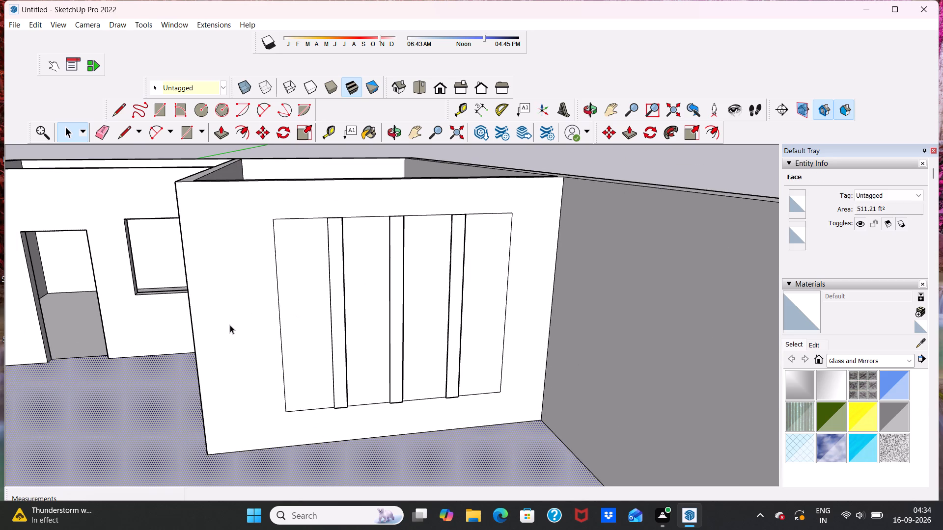
{"action": "scroll", "coordinate": [230, 325], "scroll_direction": "up", "scroll_amount": 1}
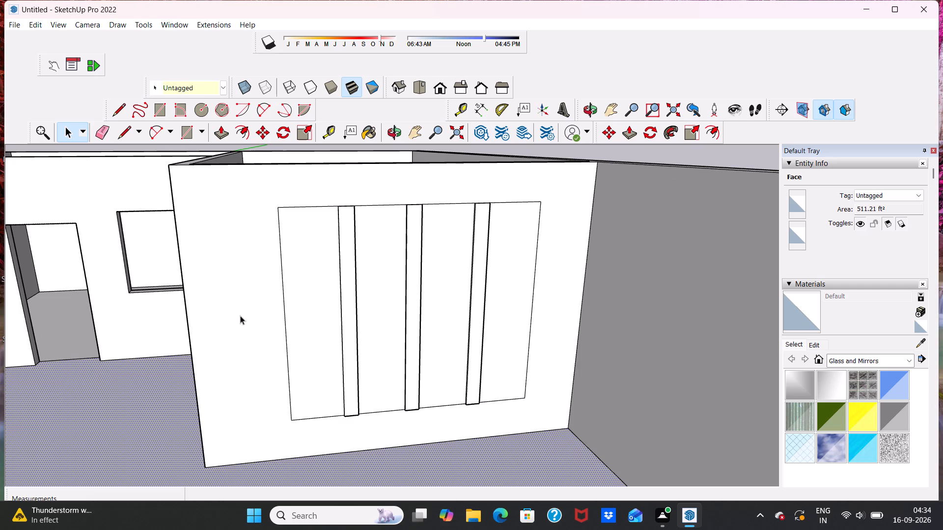
{"action": "scroll", "coordinate": [240, 316], "scroll_direction": "down", "scroll_amount": 3}
{"action": "middle_click_drag", "start_coordinate": [253, 319], "coordinate": [303, 302]}
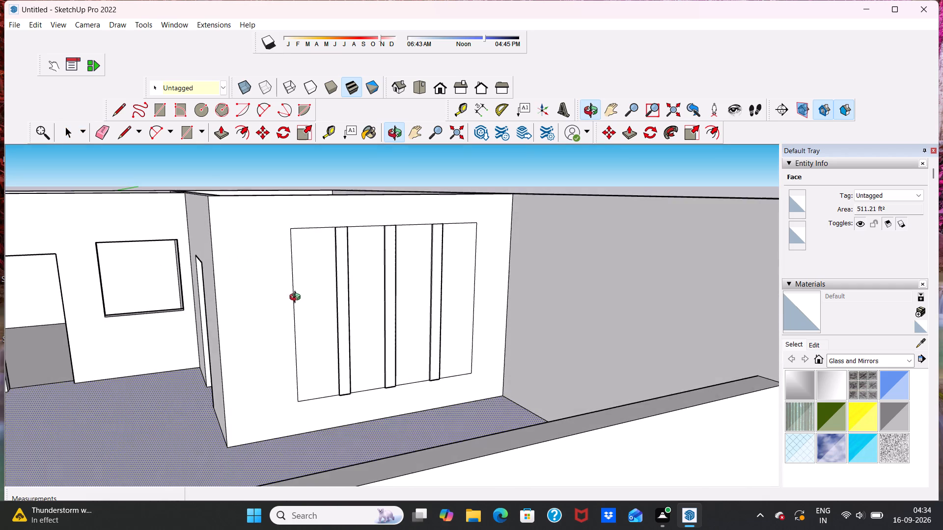
{"action": "scroll", "coordinate": [296, 296], "scroll_direction": "down", "scroll_amount": 4}
{"action": "middle_click_drag", "start_coordinate": [301, 297], "coordinate": [208, 322]}
{"action": "scroll", "coordinate": [212, 329], "scroll_direction": "down", "scroll_amount": 1}
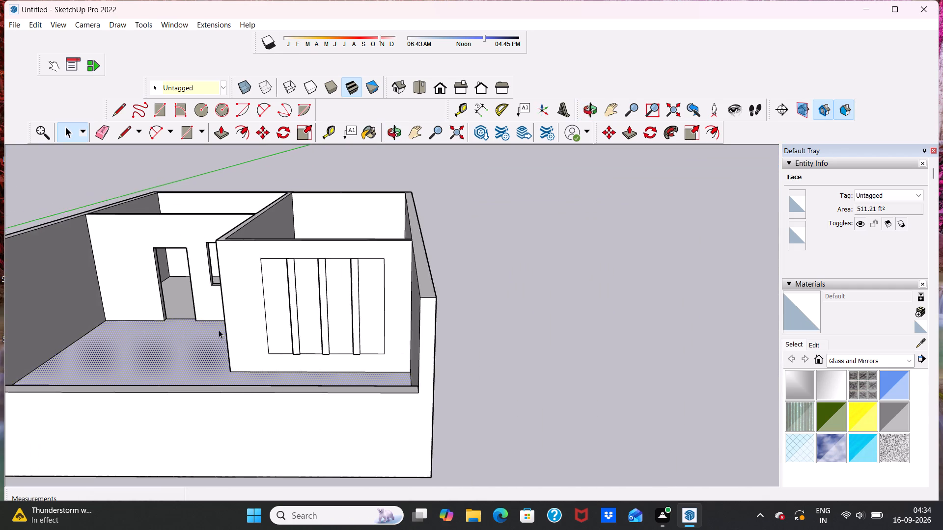
{"action": "scroll", "coordinate": [219, 330], "scroll_direction": "down", "scroll_amount": 1}
{"action": "left_click", "coordinate": [431, 258]}
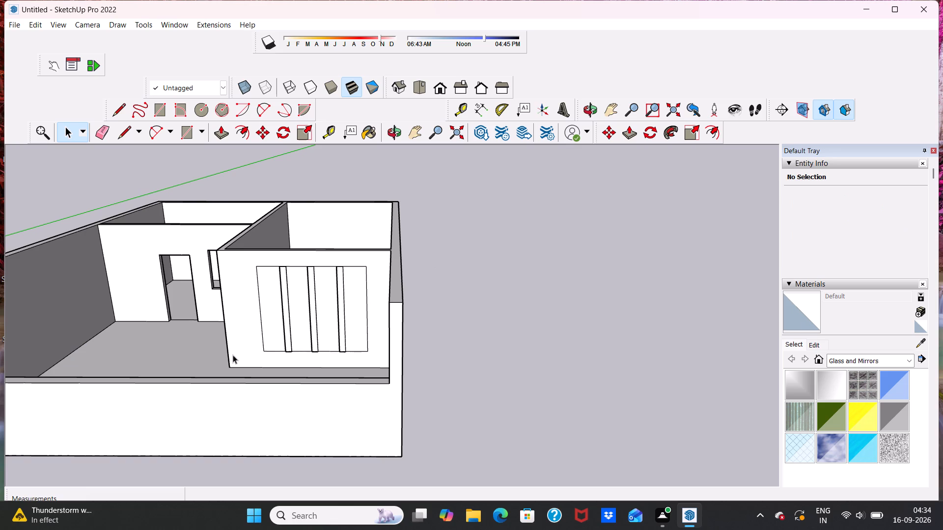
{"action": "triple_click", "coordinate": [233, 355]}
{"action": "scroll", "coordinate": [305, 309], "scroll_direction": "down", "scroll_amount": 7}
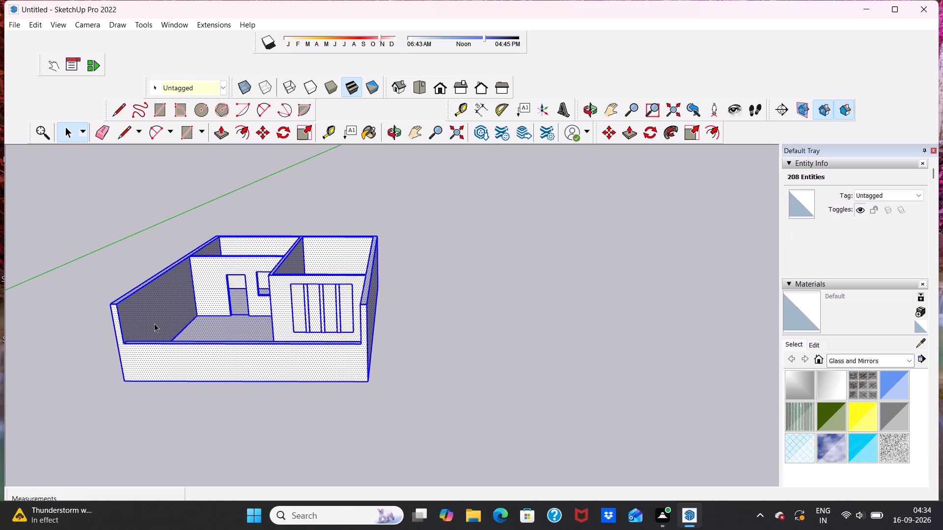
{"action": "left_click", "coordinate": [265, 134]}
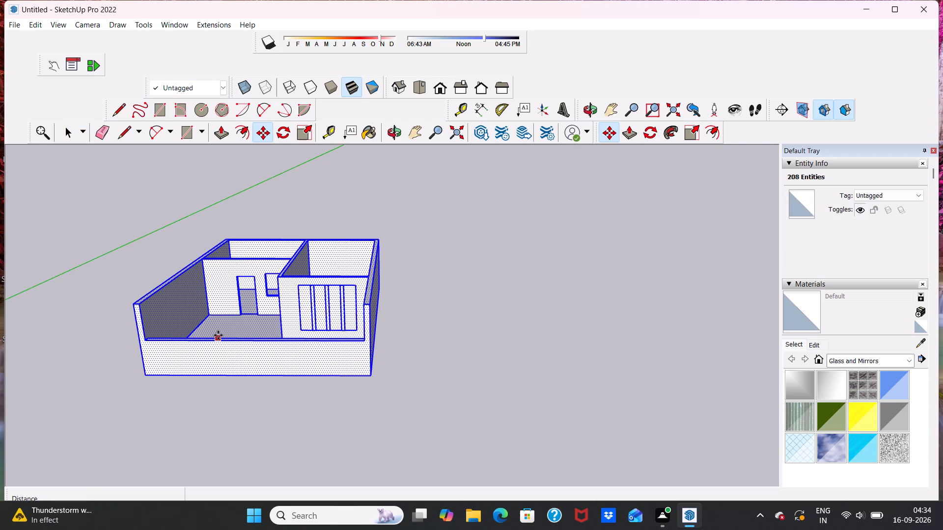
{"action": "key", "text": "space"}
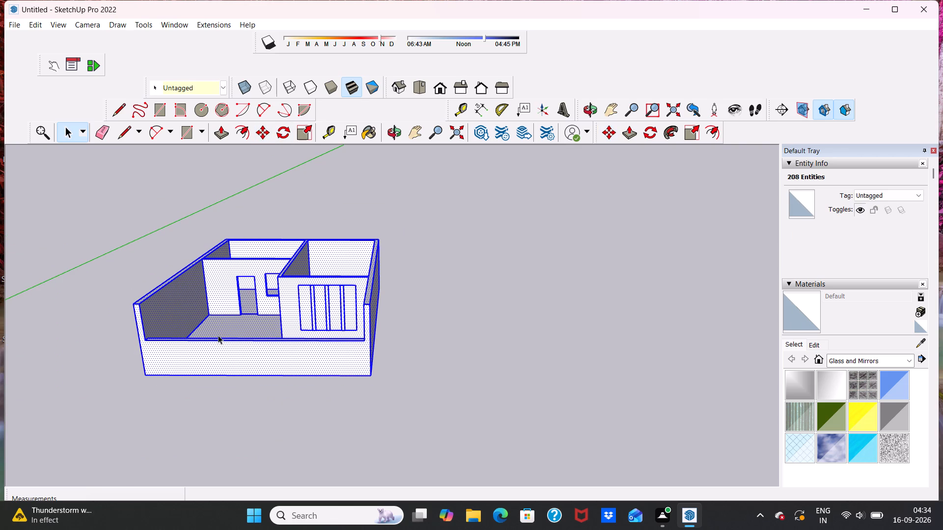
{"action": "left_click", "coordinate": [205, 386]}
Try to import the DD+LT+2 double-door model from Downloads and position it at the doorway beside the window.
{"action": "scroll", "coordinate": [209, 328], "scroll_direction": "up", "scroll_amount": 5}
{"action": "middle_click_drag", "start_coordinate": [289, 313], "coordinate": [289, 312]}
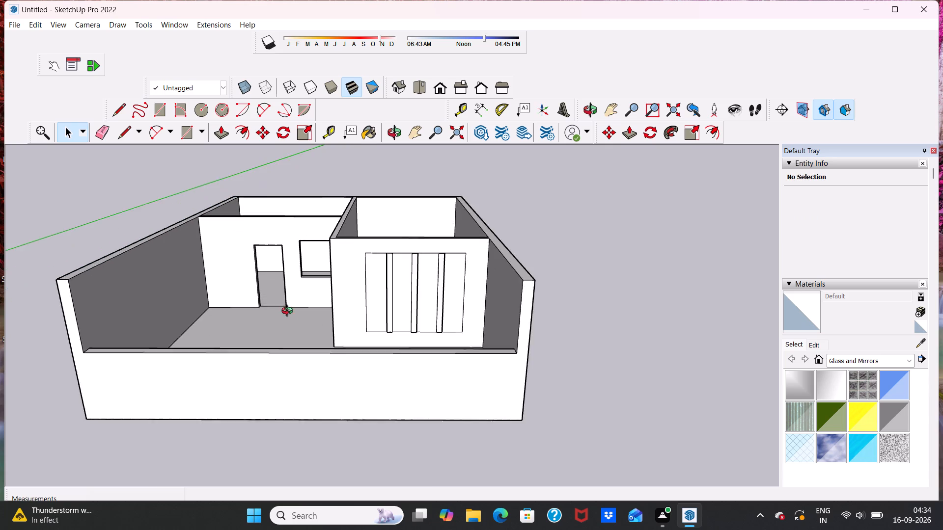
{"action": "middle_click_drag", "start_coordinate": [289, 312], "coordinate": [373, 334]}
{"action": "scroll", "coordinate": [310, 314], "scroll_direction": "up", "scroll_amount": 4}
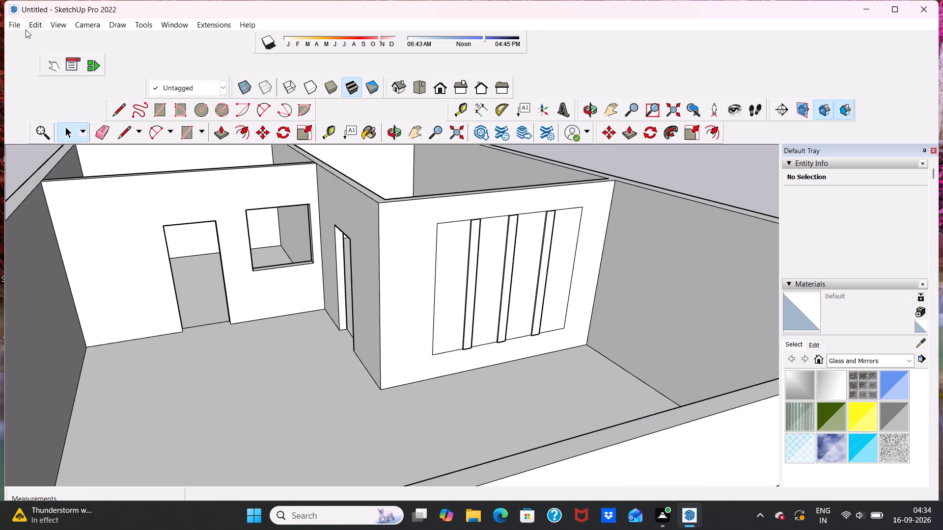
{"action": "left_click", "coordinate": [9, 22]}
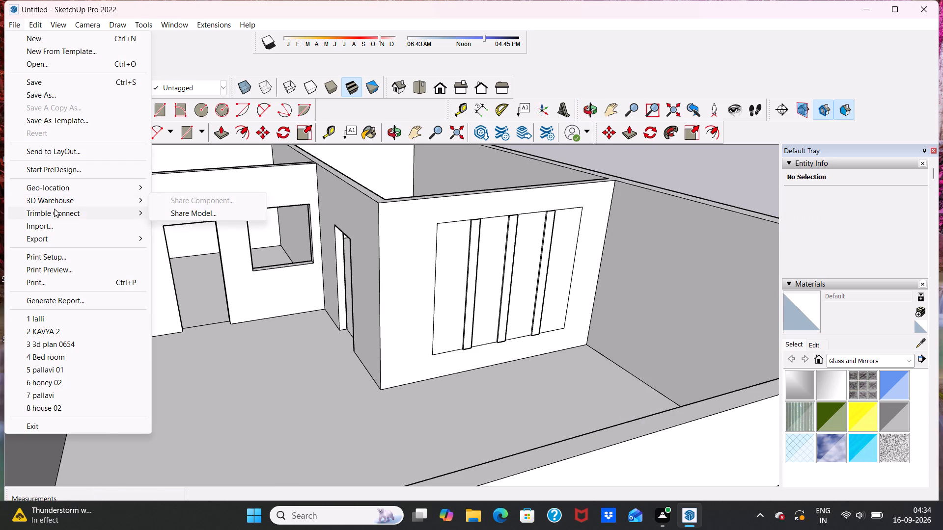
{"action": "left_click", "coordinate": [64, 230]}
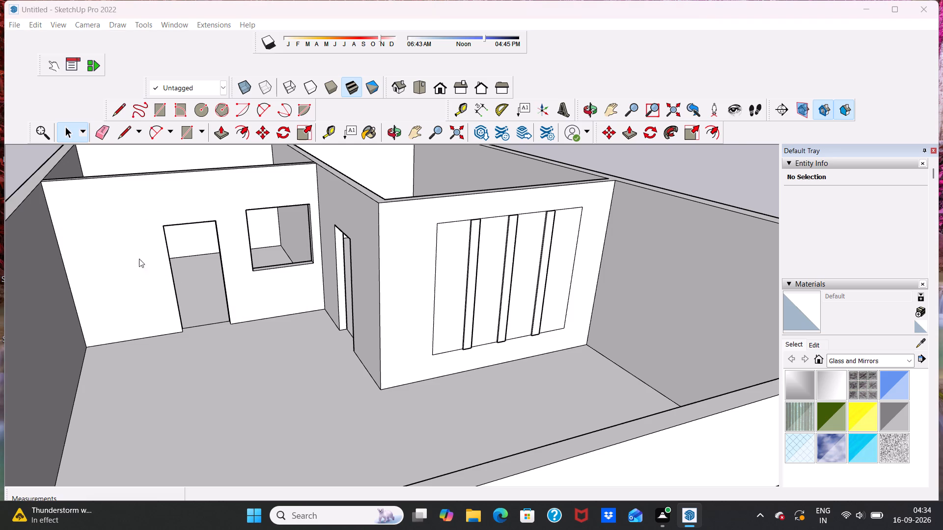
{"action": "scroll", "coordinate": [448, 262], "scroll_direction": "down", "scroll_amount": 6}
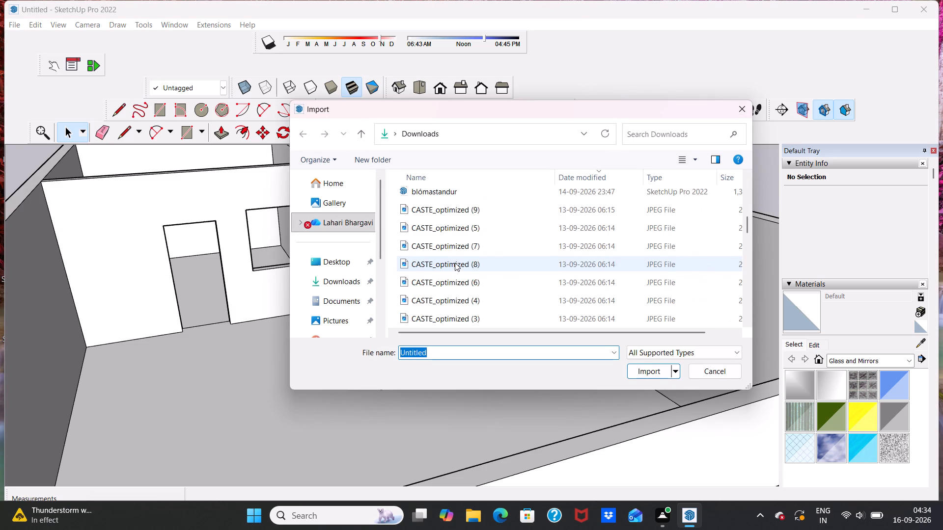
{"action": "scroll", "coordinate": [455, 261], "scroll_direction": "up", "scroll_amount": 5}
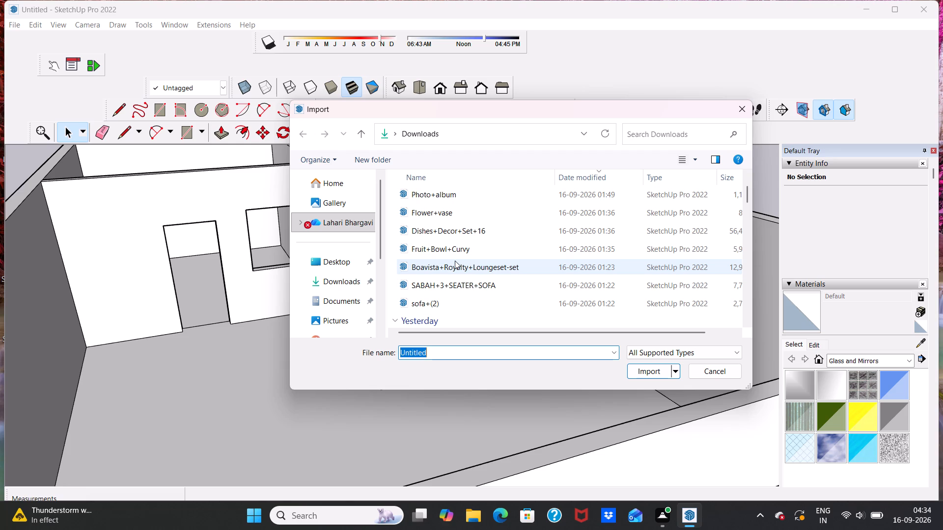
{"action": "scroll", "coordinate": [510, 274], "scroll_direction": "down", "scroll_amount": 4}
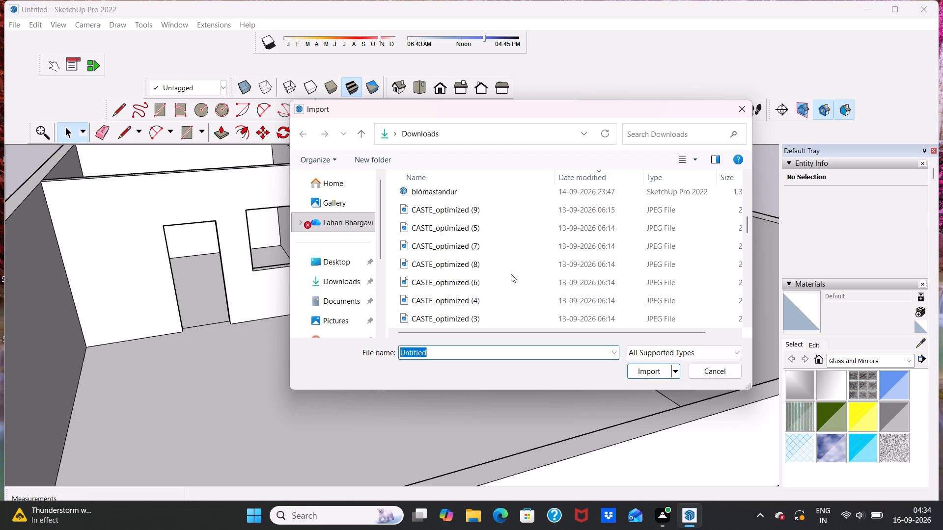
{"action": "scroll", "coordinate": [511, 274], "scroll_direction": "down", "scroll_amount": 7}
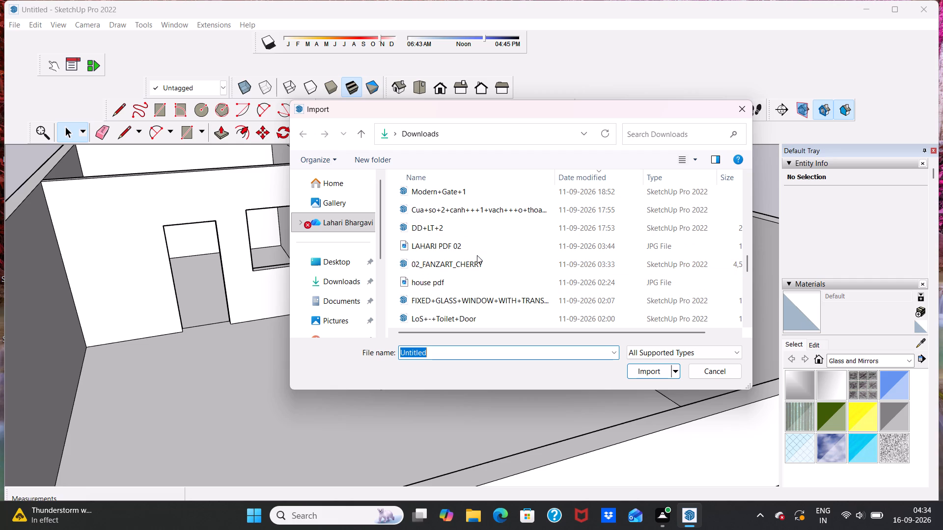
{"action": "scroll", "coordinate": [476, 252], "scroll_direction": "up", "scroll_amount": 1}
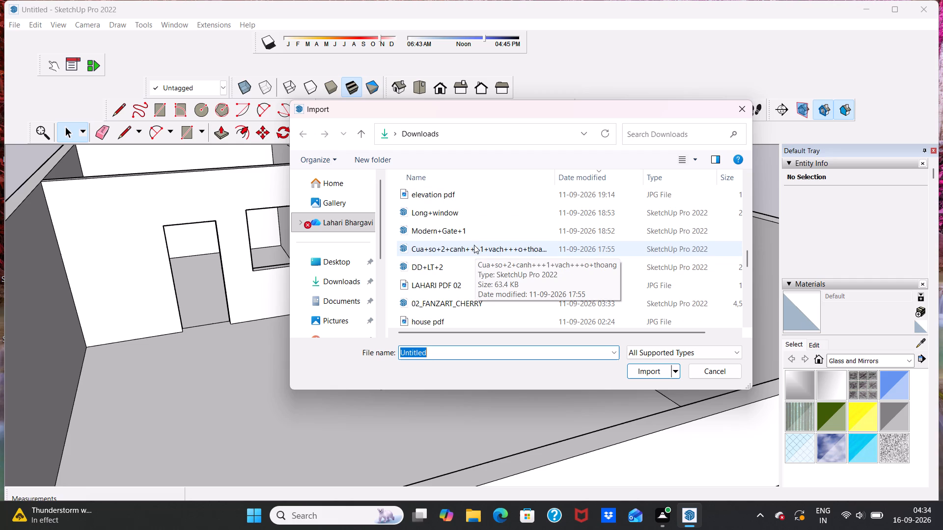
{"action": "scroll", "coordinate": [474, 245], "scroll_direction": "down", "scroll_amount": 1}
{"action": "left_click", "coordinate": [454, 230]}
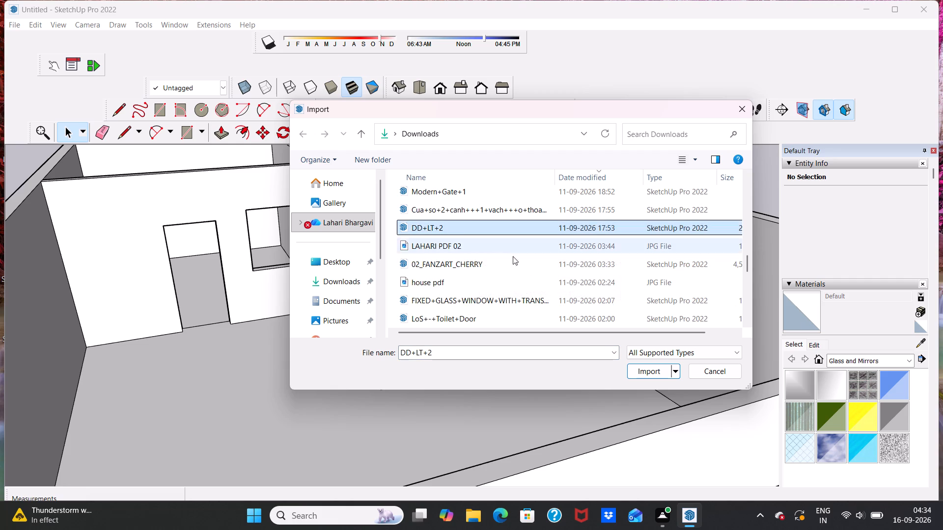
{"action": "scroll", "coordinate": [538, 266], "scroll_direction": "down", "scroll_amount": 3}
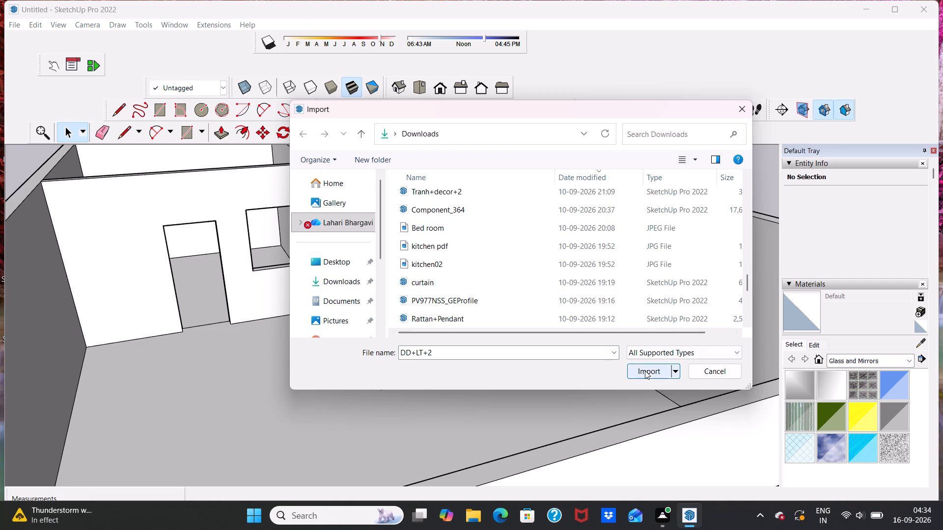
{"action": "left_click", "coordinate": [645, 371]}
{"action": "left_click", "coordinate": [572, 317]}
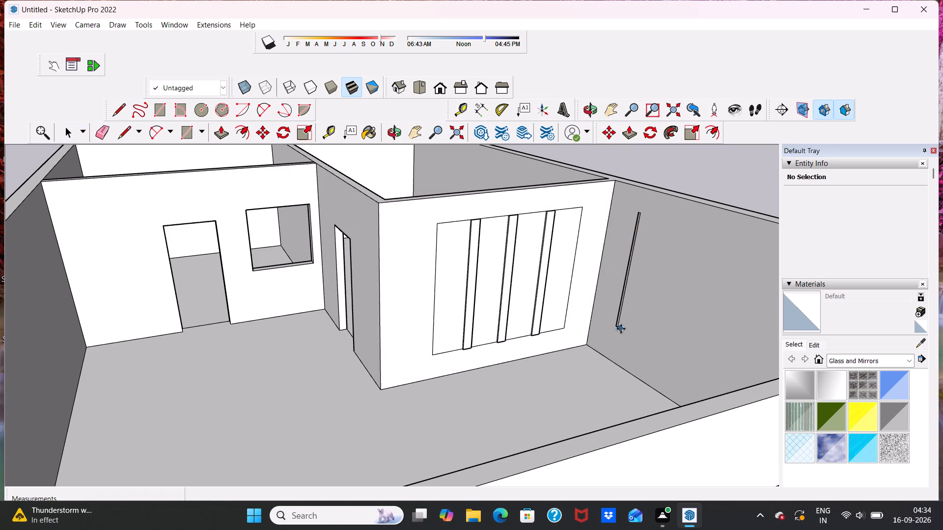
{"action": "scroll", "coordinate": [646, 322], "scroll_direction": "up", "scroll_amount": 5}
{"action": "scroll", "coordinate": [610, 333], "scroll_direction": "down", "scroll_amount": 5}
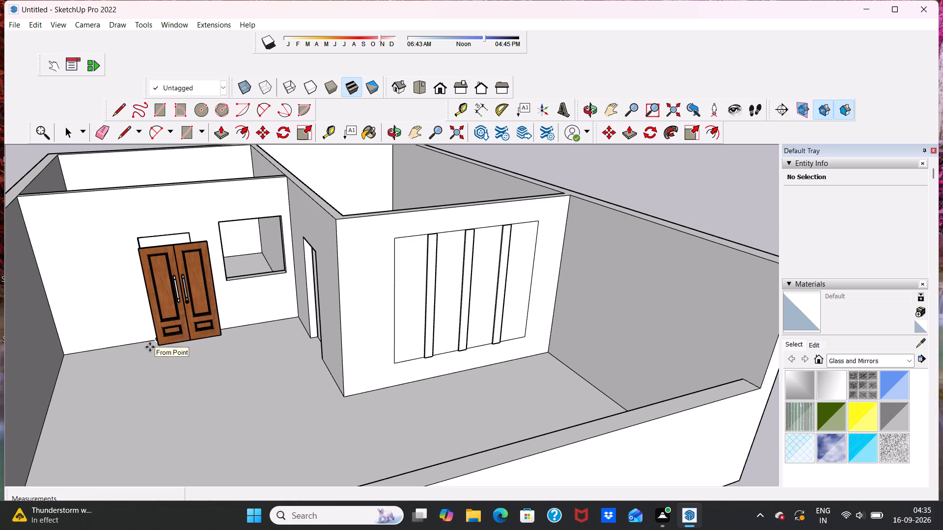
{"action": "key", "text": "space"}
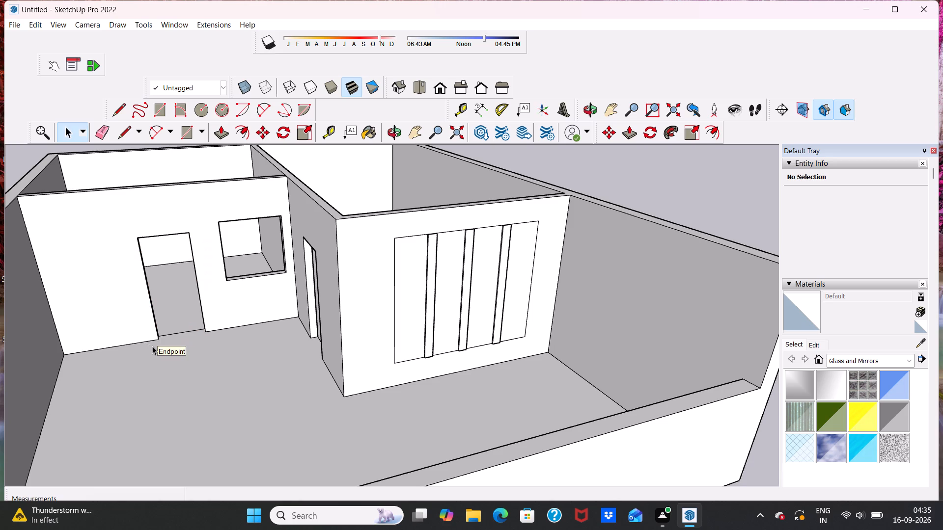
Import the Door model from Downloads and place it in the open space outside the building.
{"action": "left_click", "coordinate": [9, 23]}
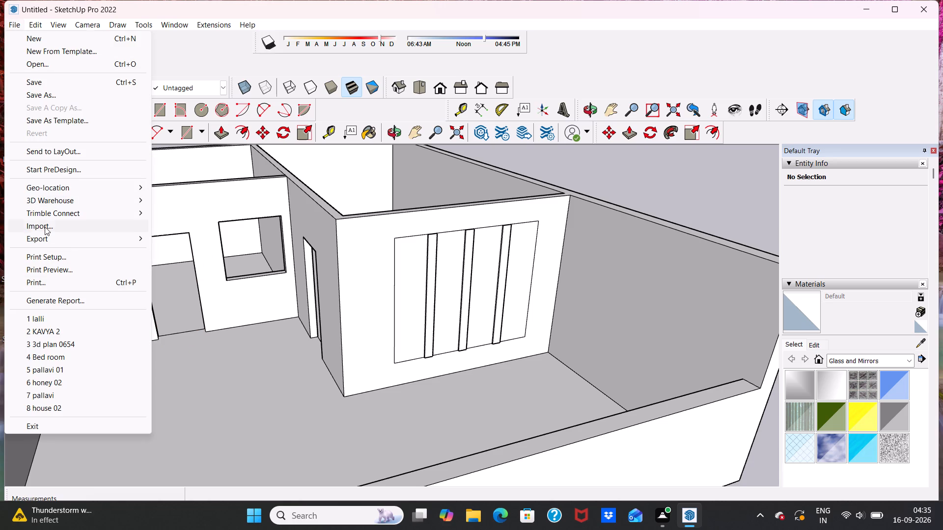
{"action": "left_click", "coordinate": [45, 227]}
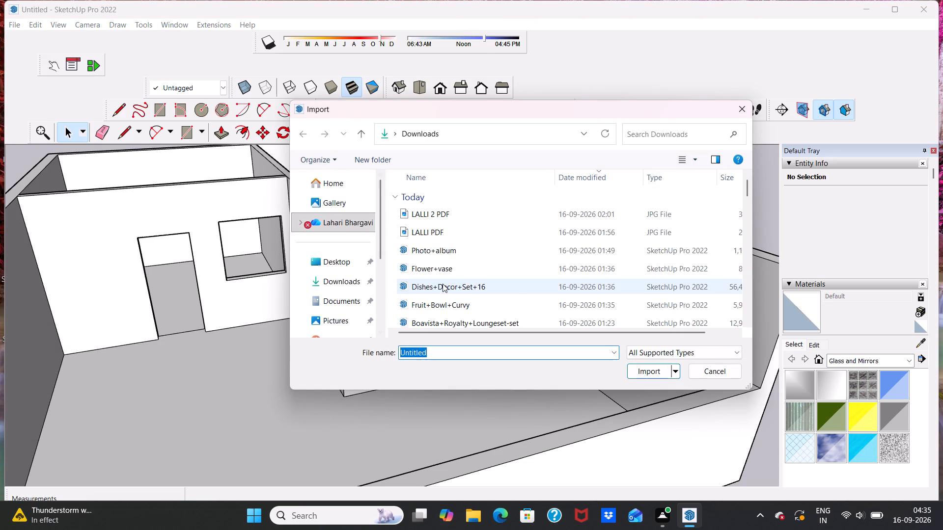
{"action": "scroll", "coordinate": [443, 284], "scroll_direction": "down", "scroll_amount": 2}
{"action": "scroll", "coordinate": [440, 279], "scroll_direction": "up", "scroll_amount": 4}
{"action": "scroll", "coordinate": [440, 278], "scroll_direction": "down", "scroll_amount": 3}
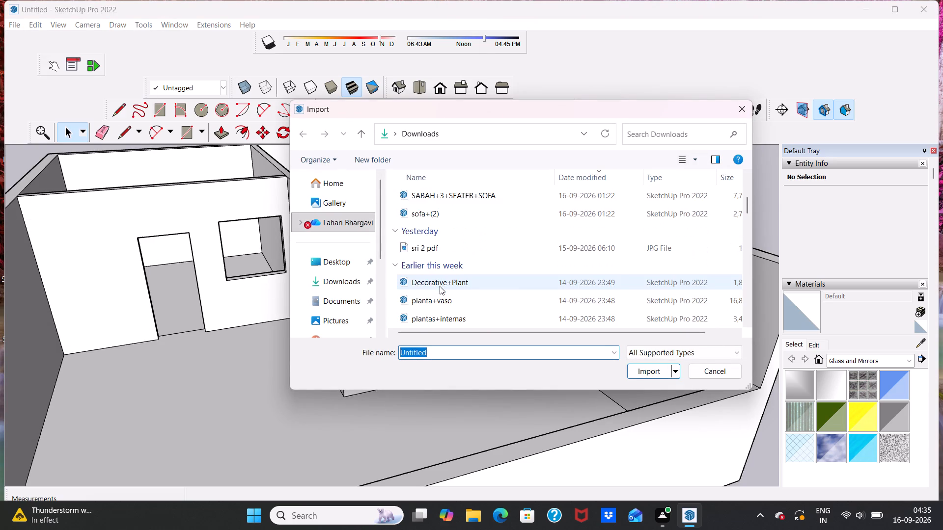
{"action": "scroll", "coordinate": [440, 288], "scroll_direction": "down", "scroll_amount": 4}
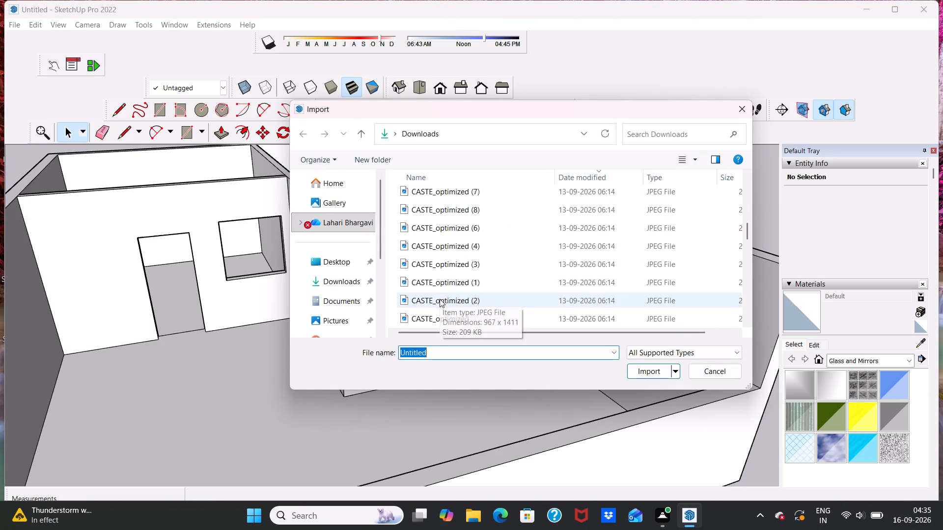
{"action": "scroll", "coordinate": [440, 299], "scroll_direction": "down", "scroll_amount": 2}
{"action": "left_click", "coordinate": [440, 301]}
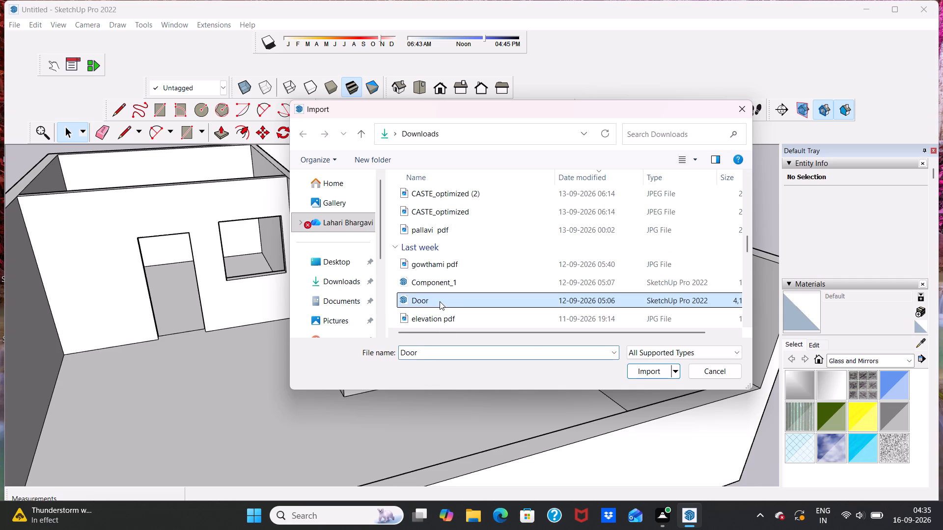
{"action": "left_click", "coordinate": [658, 369]}
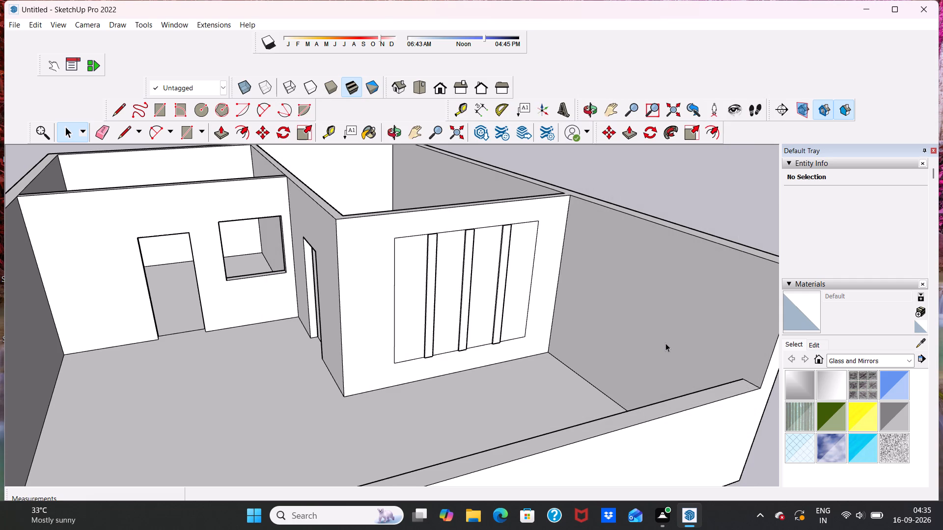
{"action": "scroll", "coordinate": [665, 321], "scroll_direction": "down", "scroll_amount": 12}
{"action": "scroll", "coordinate": [552, 290], "scroll_direction": "down", "scroll_amount": 17}
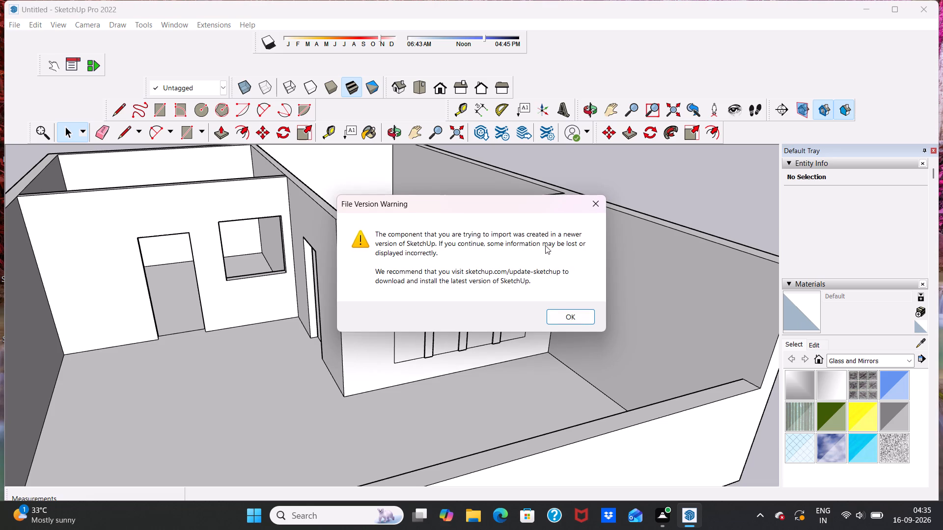
{"action": "left_click", "coordinate": [575, 314]}
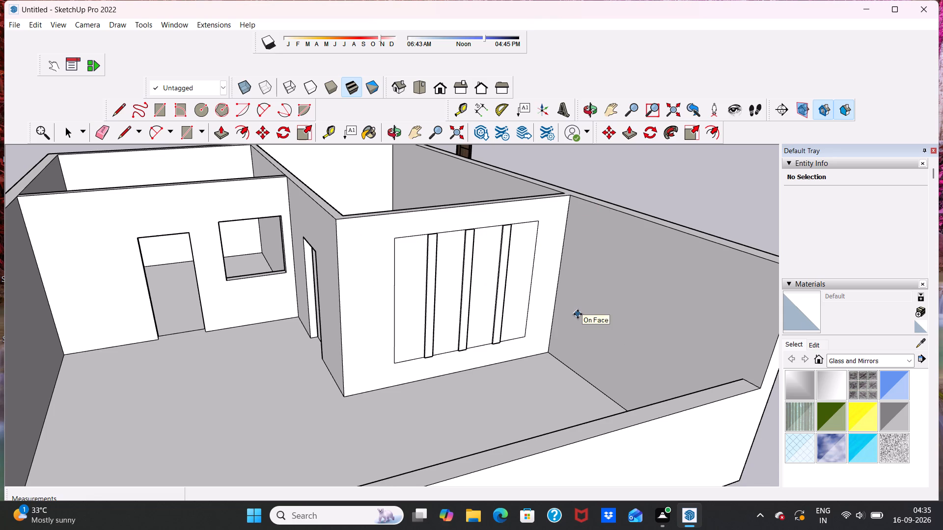
{"action": "scroll", "coordinate": [603, 302], "scroll_direction": "down", "scroll_amount": 6}
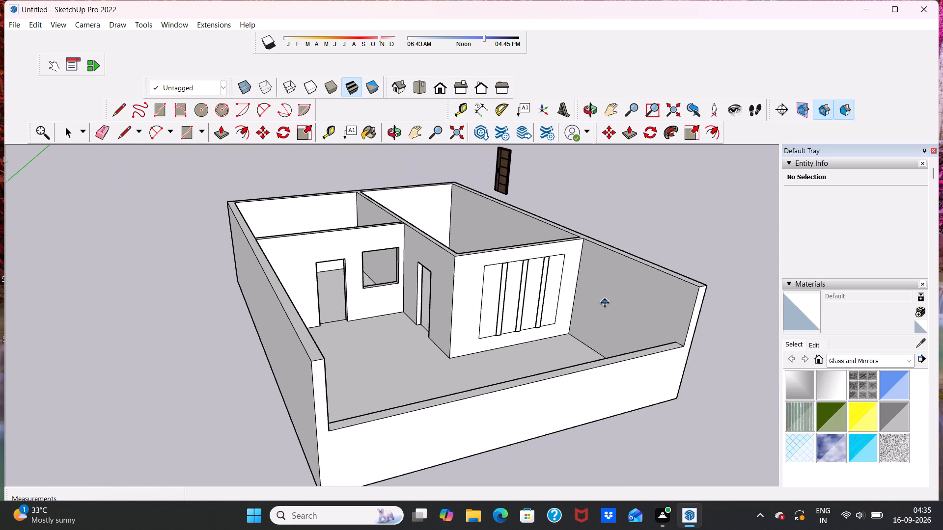
{"action": "left_click", "coordinate": [61, 365]}
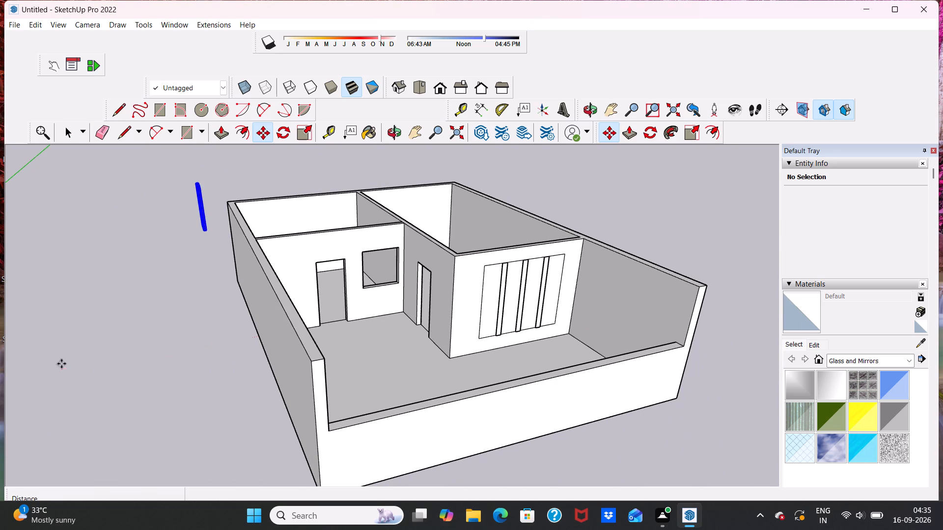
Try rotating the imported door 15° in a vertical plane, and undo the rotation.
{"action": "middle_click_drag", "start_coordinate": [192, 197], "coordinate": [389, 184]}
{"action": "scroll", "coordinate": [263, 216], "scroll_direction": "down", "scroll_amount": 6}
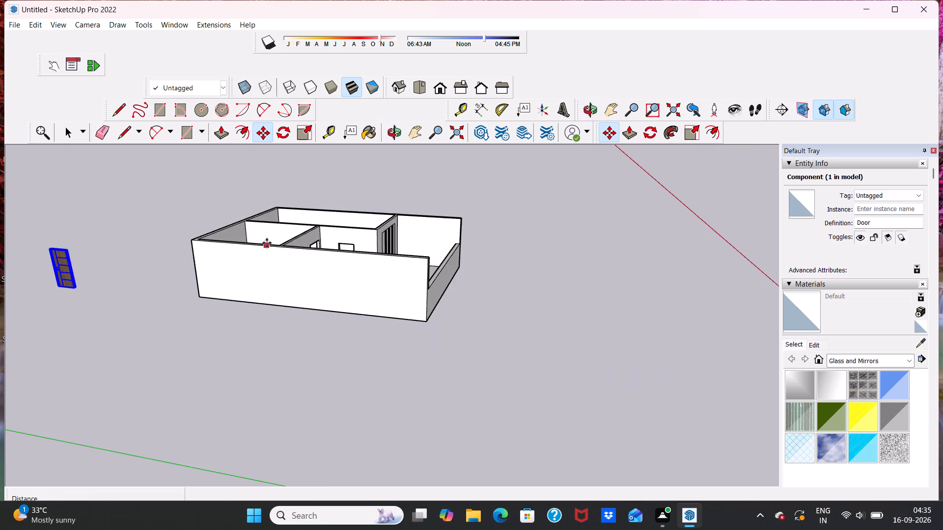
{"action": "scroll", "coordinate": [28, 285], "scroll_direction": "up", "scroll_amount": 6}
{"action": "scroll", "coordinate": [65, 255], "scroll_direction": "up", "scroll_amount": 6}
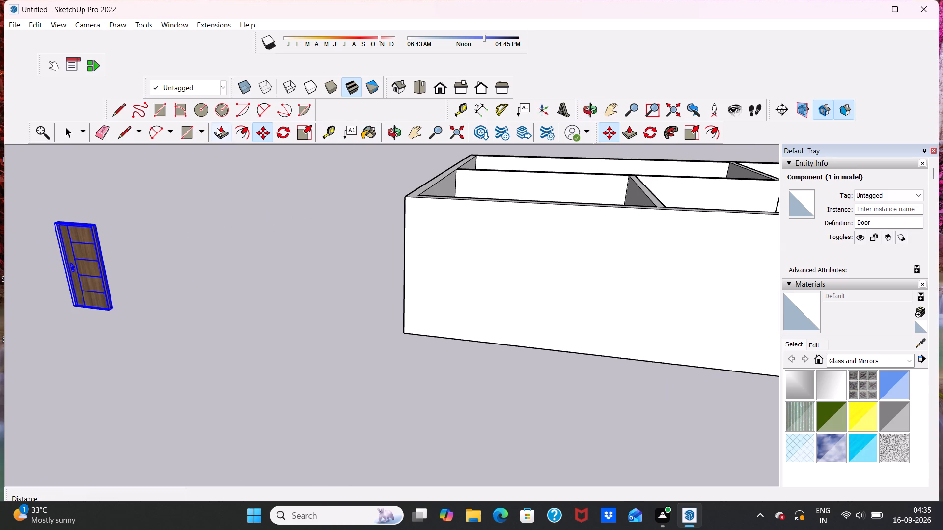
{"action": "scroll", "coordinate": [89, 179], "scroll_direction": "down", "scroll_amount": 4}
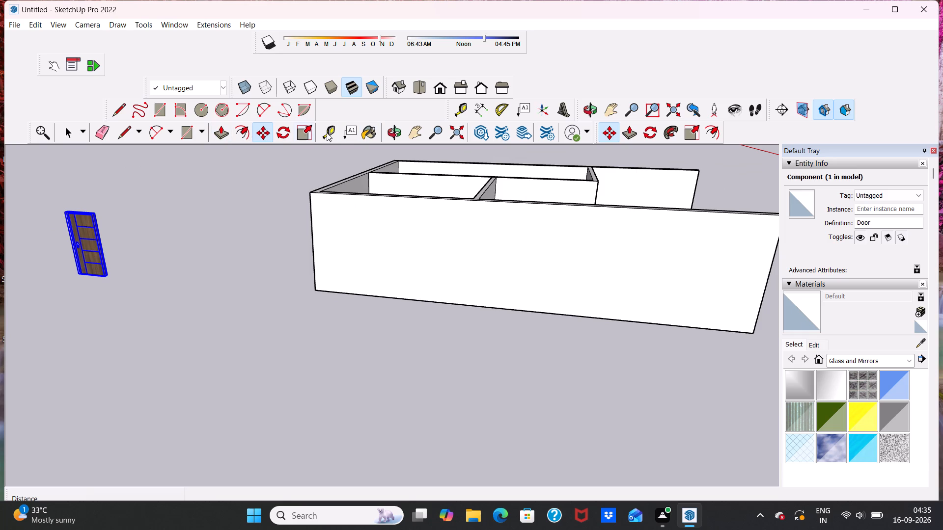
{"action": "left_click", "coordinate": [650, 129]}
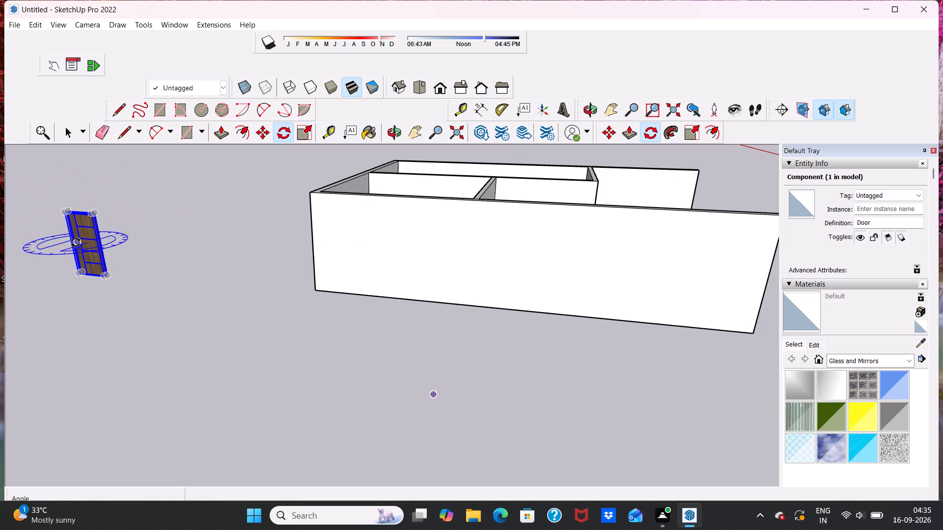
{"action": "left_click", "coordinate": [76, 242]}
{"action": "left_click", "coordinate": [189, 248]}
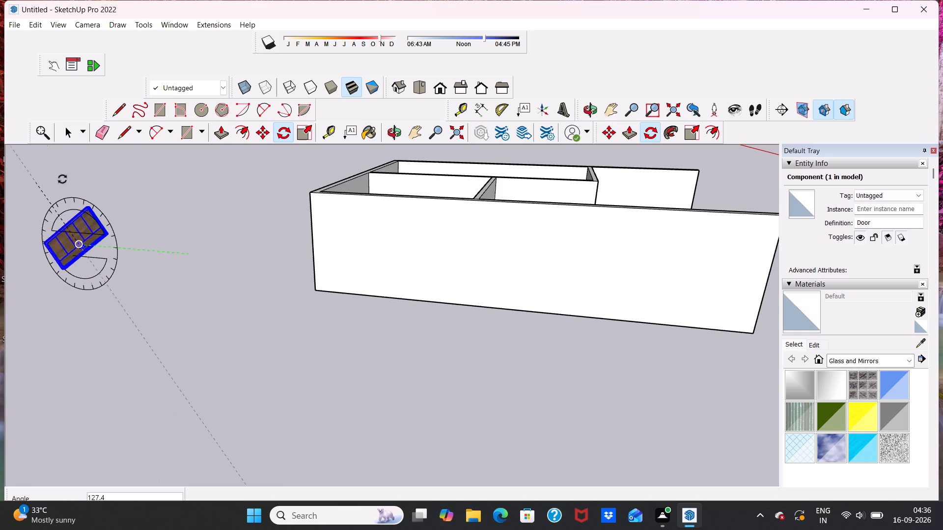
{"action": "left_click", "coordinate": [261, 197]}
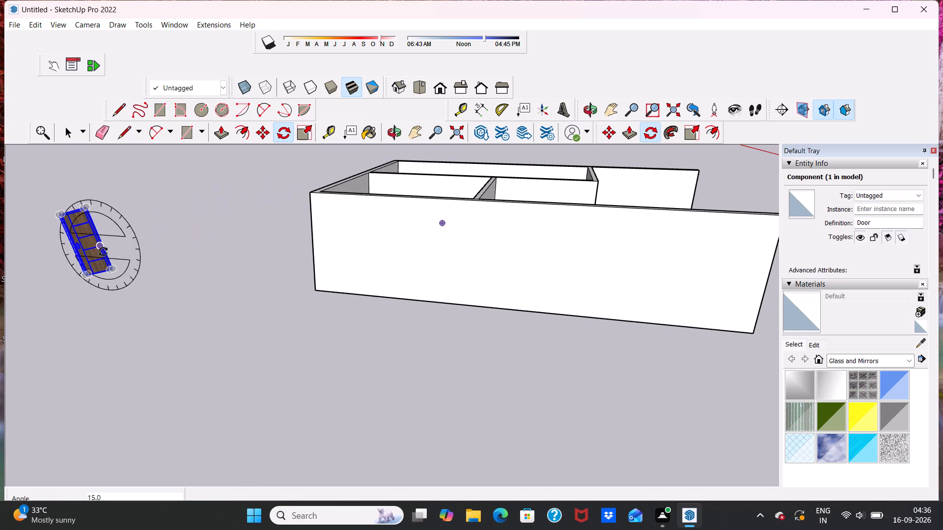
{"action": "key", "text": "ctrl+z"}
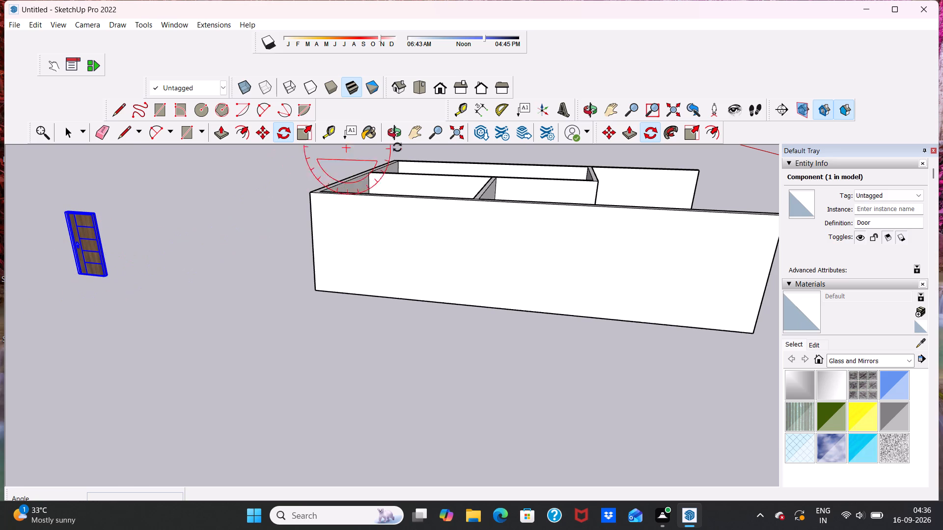
Rotate the door about 79.4° in the horizontal plane so it faces the same way as the window wall.
{"action": "left_click", "coordinate": [650, 134]}
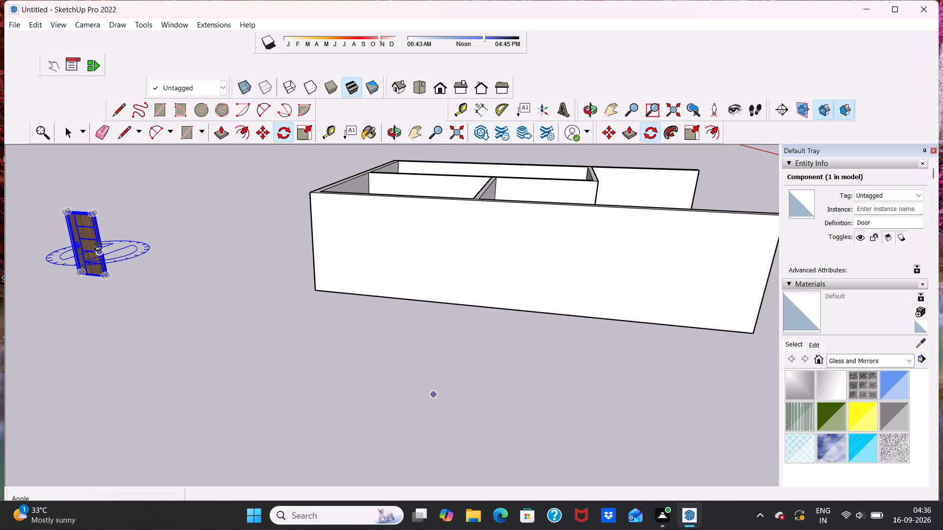
{"action": "left_click", "coordinate": [99, 252]}
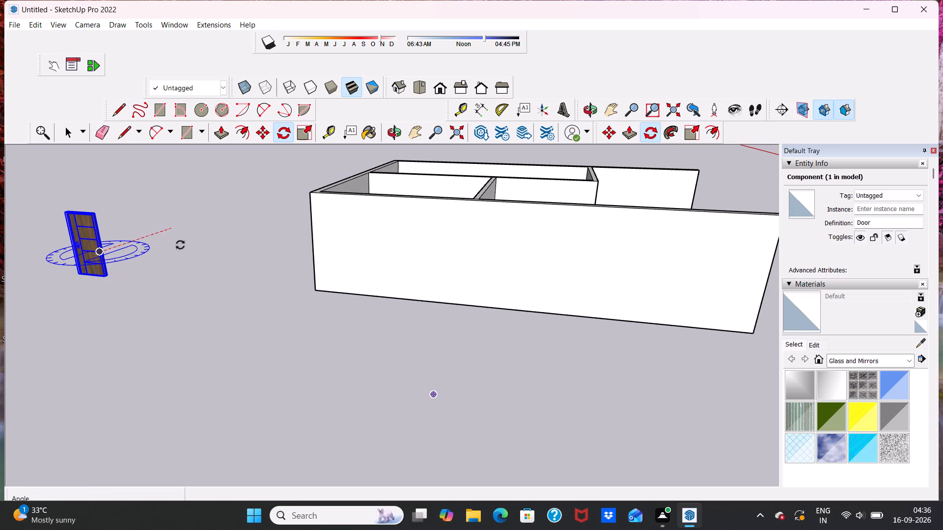
{"action": "left_click", "coordinate": [211, 265]}
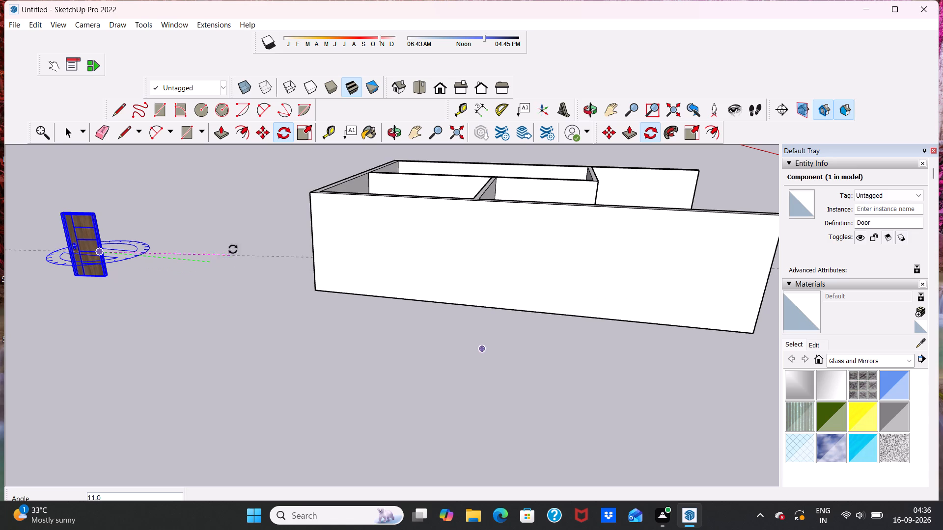
{"action": "left_click", "coordinate": [269, 205]}
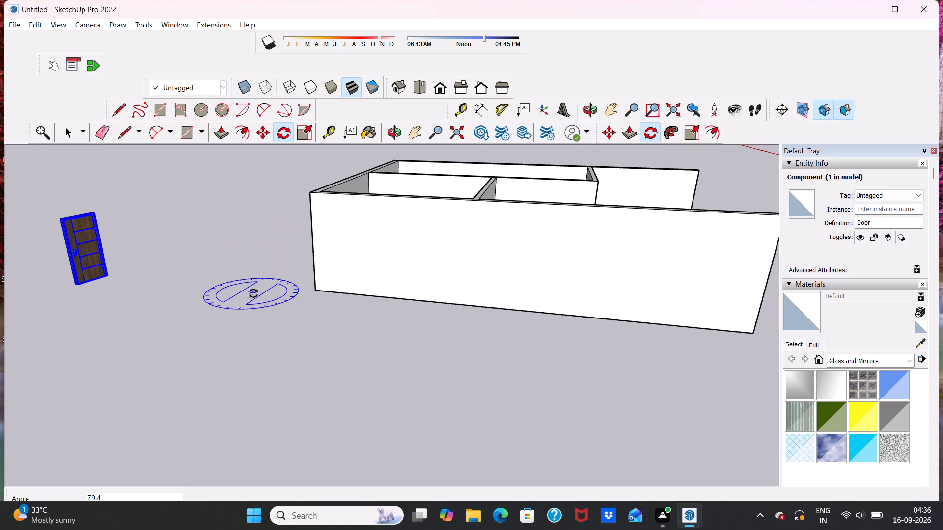
Move the door by its bottom corner about 44' 9 5/8" to the floor in front of the doorway beside the window.
{"action": "scroll", "coordinate": [240, 289], "scroll_direction": "down", "scroll_amount": 5}
{"action": "scroll", "coordinate": [168, 301], "scroll_direction": "down", "scroll_amount": 1}
{"action": "middle_click_drag", "start_coordinate": [168, 301], "coordinate": [0, 370]}
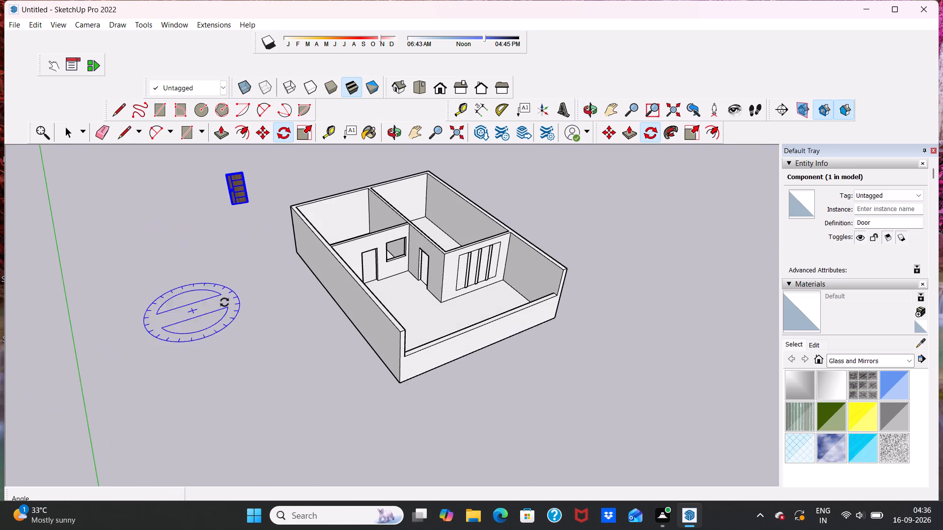
{"action": "scroll", "coordinate": [265, 291], "scroll_direction": "up", "scroll_amount": 3}
{"action": "key", "text": "n"}
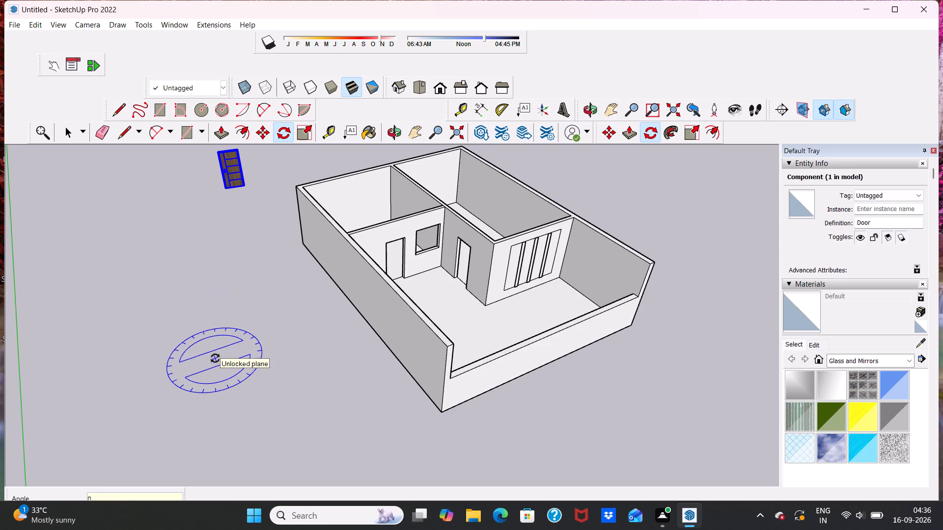
{"action": "key", "text": "space"}
{"action": "key", "text": "space"}
{"action": "scroll", "coordinate": [219, 358], "scroll_direction": "up", "scroll_amount": 1}
{"action": "scroll", "coordinate": [193, 373], "scroll_direction": "down", "scroll_amount": 3}
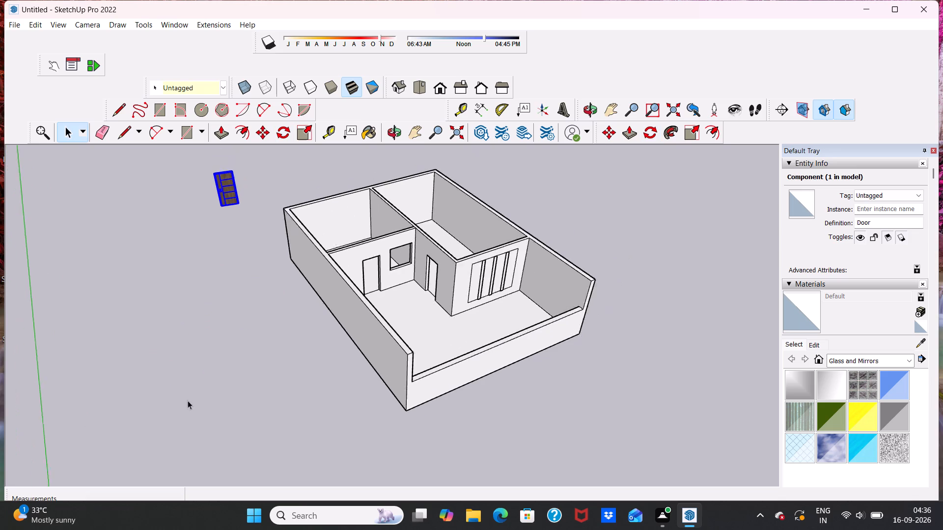
{"action": "scroll", "coordinate": [188, 400], "scroll_direction": "down", "scroll_amount": 2}
{"action": "middle_click_drag", "start_coordinate": [174, 311], "coordinate": [201, 375]}
{"action": "scroll", "coordinate": [179, 314], "scroll_direction": "down", "scroll_amount": 1}
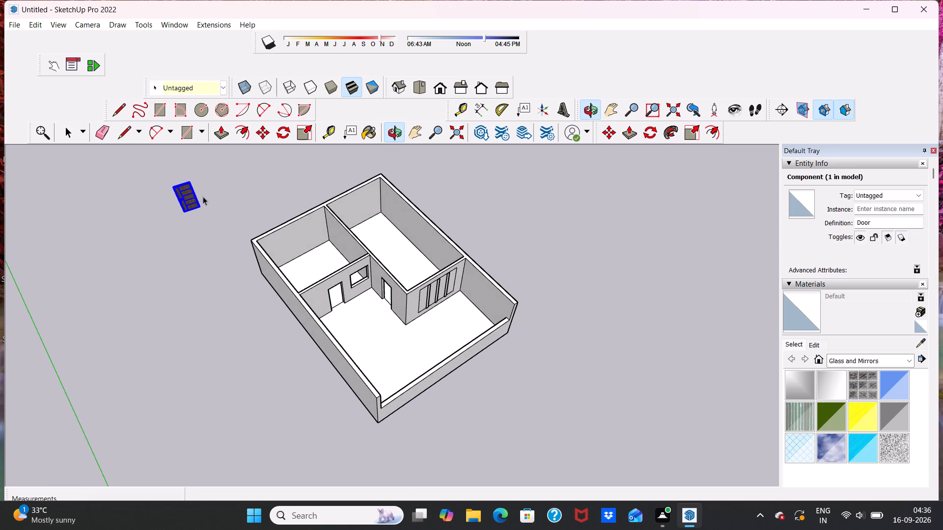
{"action": "left_click", "coordinate": [260, 132]}
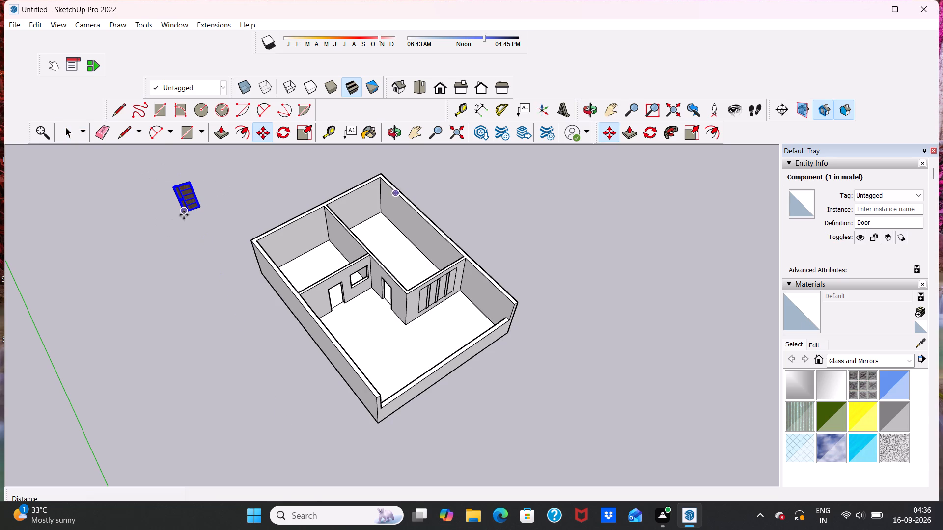
{"action": "left_click", "coordinate": [182, 212]}
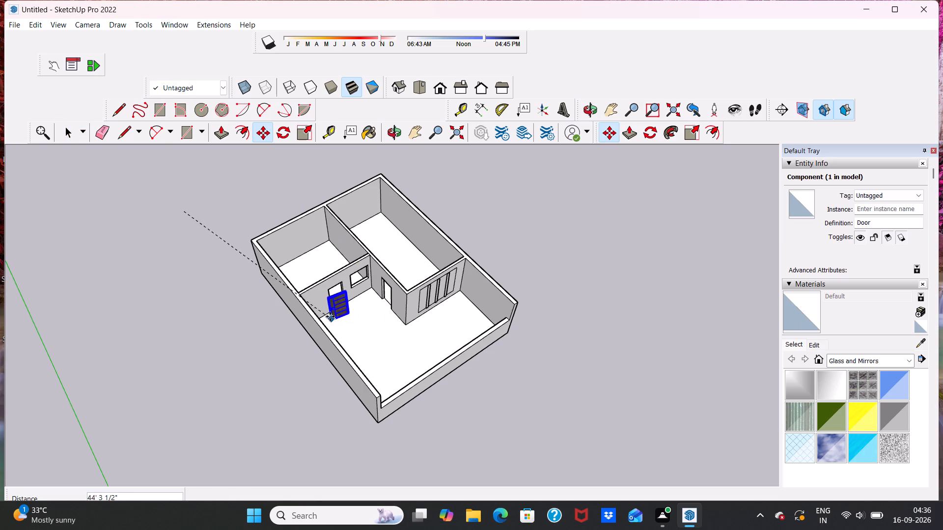
{"action": "left_click", "coordinate": [335, 319]}
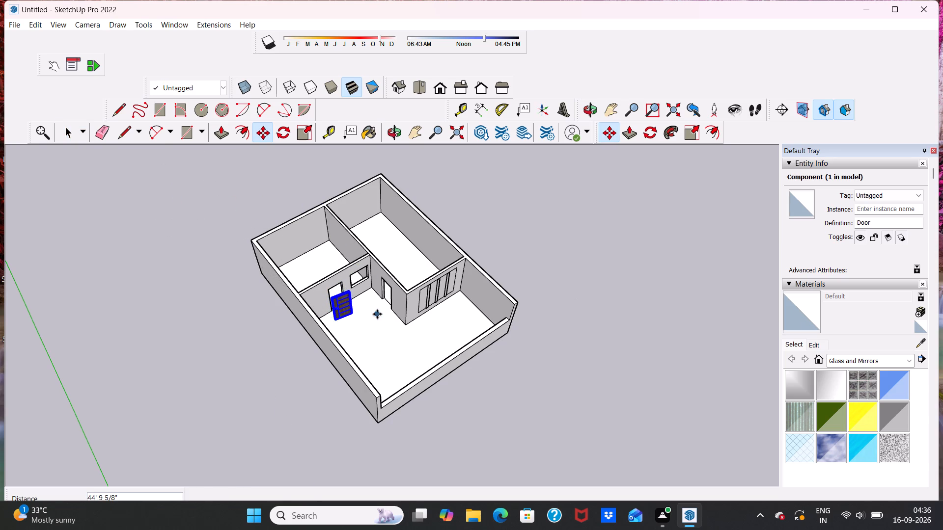
Reposition the door by its corners at the doorway beside the window, including moves of 1' 9 3/16", 1' 3 3/16" and 6".
{"action": "scroll", "coordinate": [380, 318], "scroll_direction": "down", "scroll_amount": 1}
{"action": "middle_click_drag", "start_coordinate": [380, 318], "coordinate": [285, 309]}
{"action": "middle_click_drag", "start_coordinate": [393, 340], "coordinate": [361, 262]}
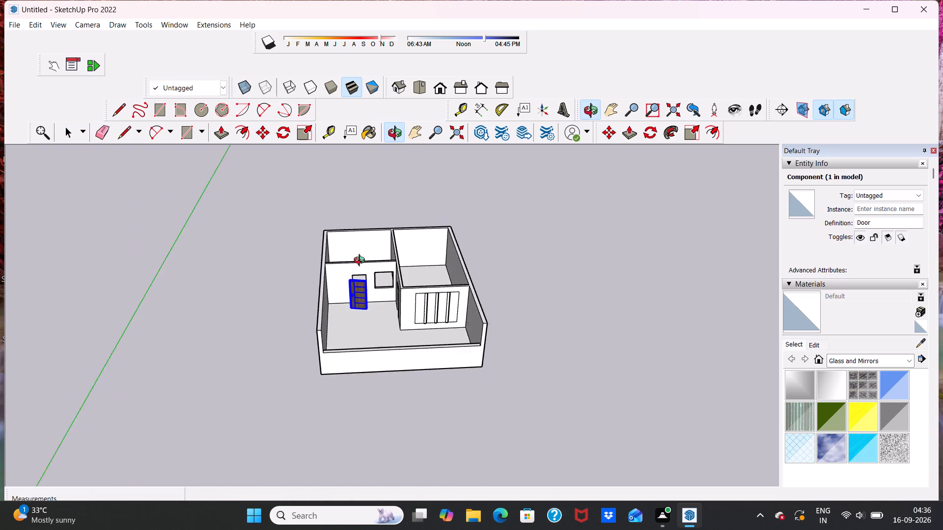
{"action": "middle_click_drag", "start_coordinate": [361, 262], "coordinate": [340, 250]}
{"action": "scroll", "coordinate": [374, 305], "scroll_direction": "up", "scroll_amount": 12}
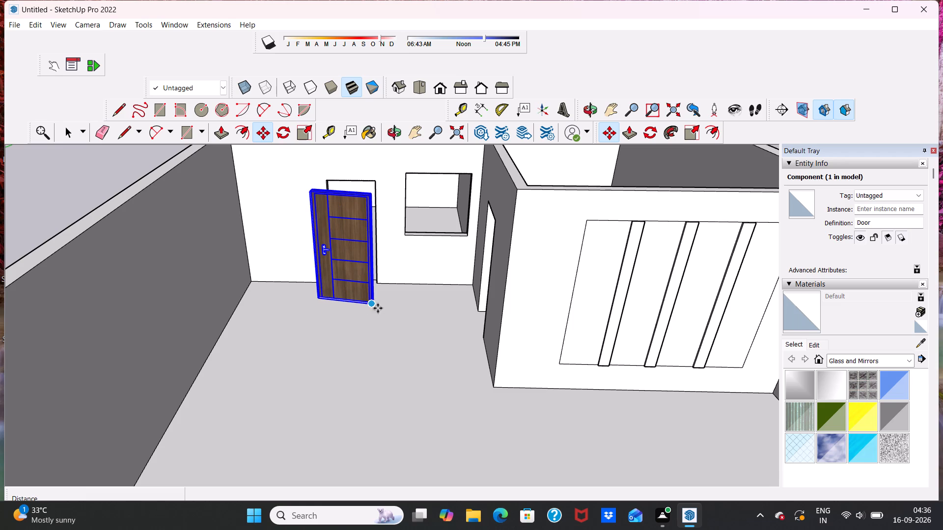
{"action": "left_click_drag", "start_coordinate": [372, 306], "coordinate": [389, 286]}
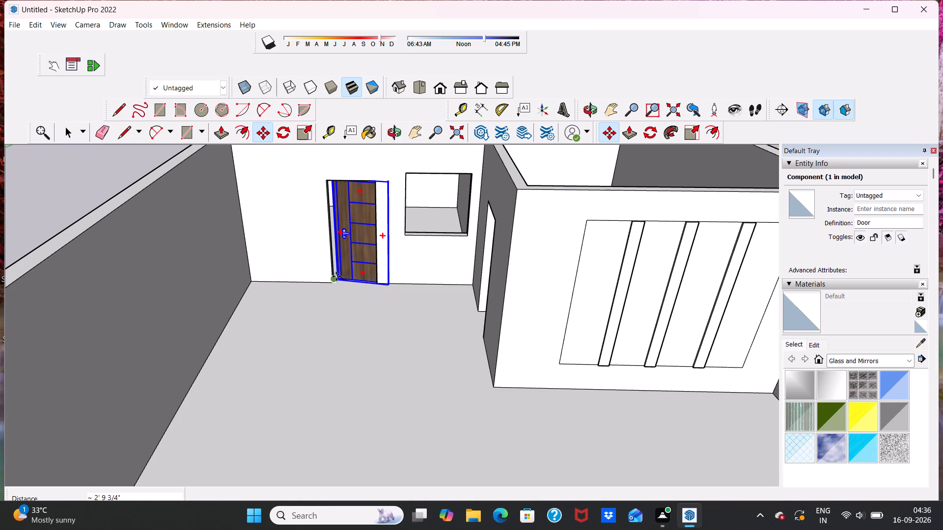
{"action": "left_click_drag", "start_coordinate": [336, 276], "coordinate": [327, 291]}
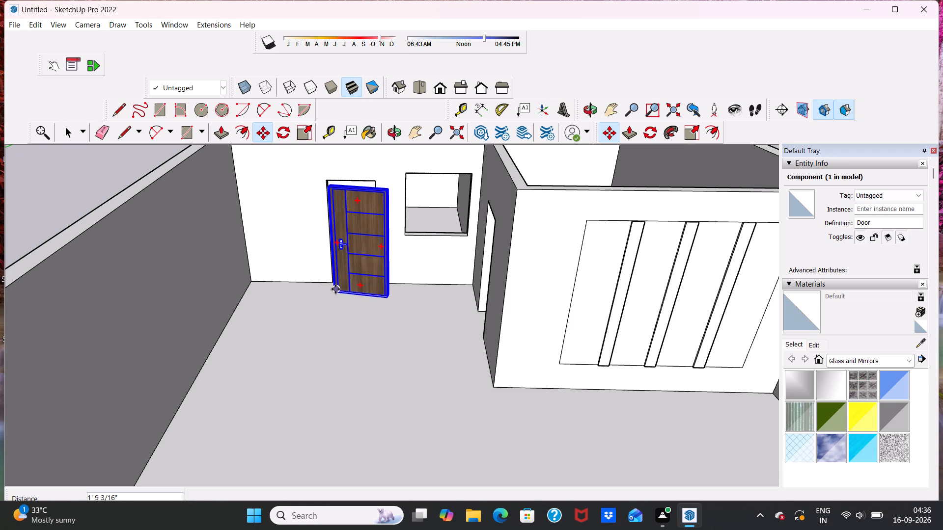
{"action": "left_click_drag", "start_coordinate": [335, 289], "coordinate": [326, 283]}
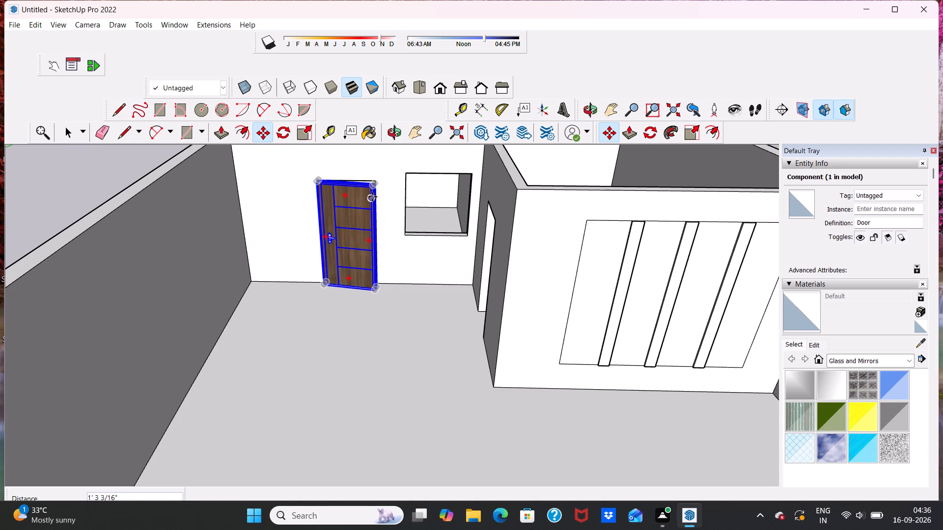
{"action": "left_click_drag", "start_coordinate": [373, 190], "coordinate": [373, 182]}
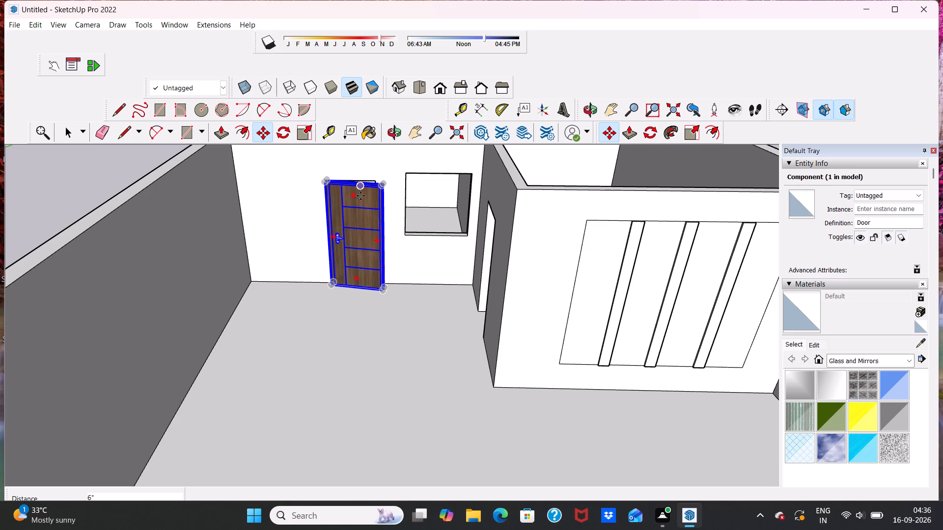
{"action": "left_click_drag", "start_coordinate": [323, 185], "coordinate": [306, 194]}
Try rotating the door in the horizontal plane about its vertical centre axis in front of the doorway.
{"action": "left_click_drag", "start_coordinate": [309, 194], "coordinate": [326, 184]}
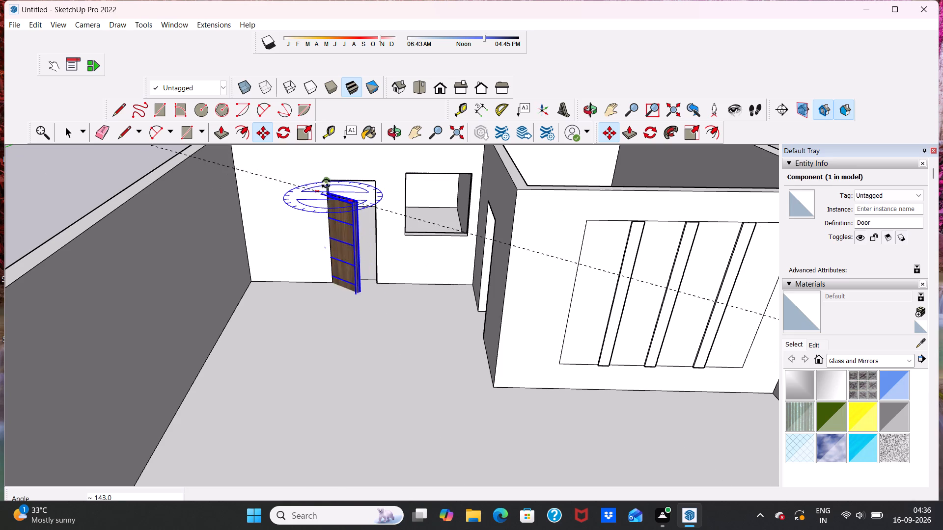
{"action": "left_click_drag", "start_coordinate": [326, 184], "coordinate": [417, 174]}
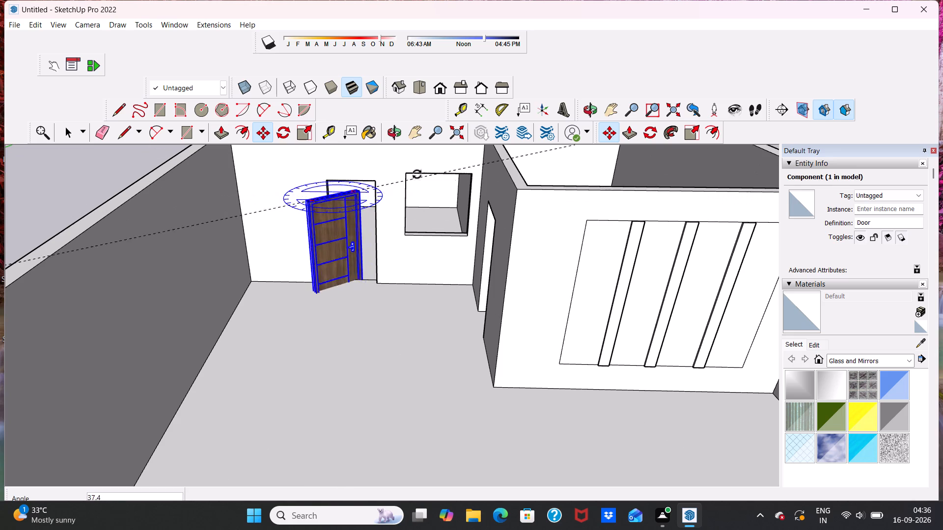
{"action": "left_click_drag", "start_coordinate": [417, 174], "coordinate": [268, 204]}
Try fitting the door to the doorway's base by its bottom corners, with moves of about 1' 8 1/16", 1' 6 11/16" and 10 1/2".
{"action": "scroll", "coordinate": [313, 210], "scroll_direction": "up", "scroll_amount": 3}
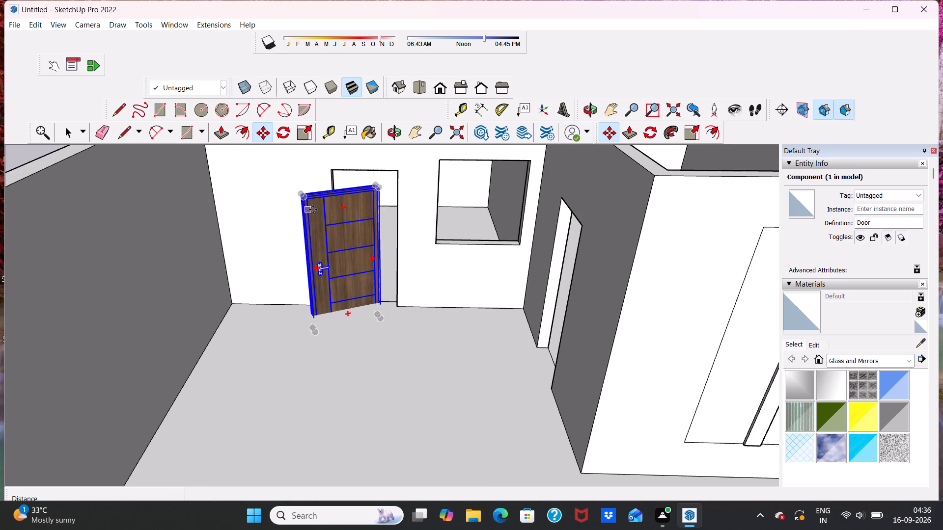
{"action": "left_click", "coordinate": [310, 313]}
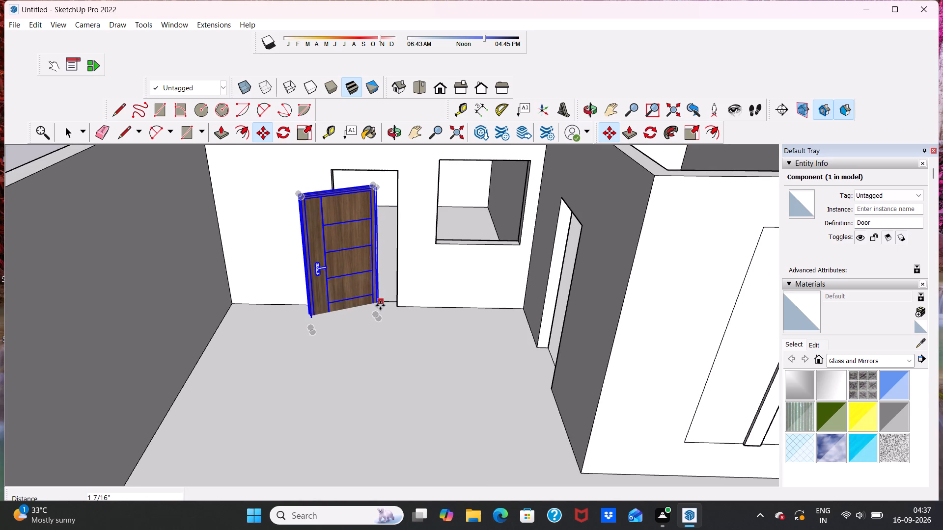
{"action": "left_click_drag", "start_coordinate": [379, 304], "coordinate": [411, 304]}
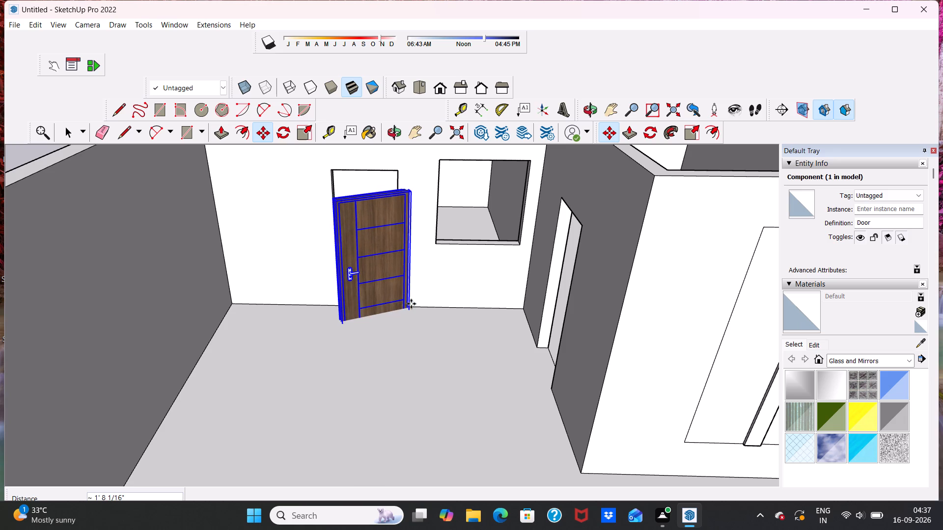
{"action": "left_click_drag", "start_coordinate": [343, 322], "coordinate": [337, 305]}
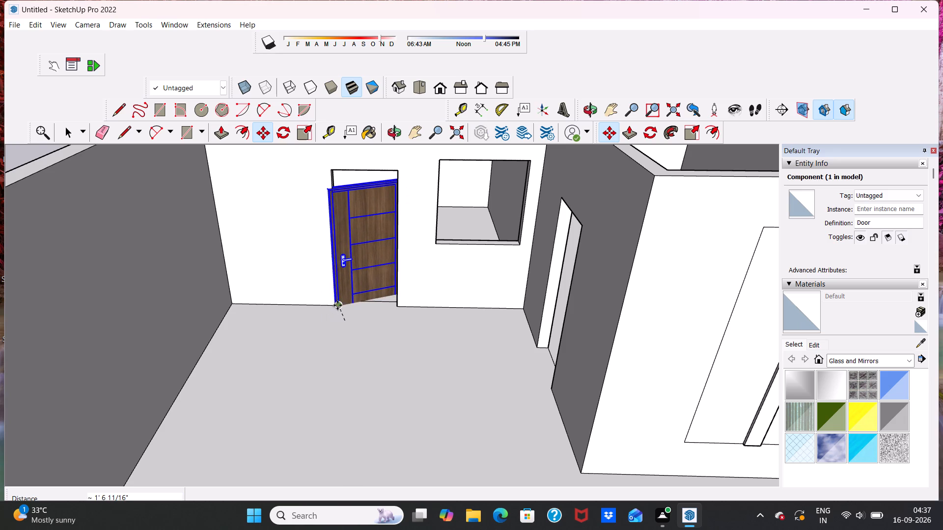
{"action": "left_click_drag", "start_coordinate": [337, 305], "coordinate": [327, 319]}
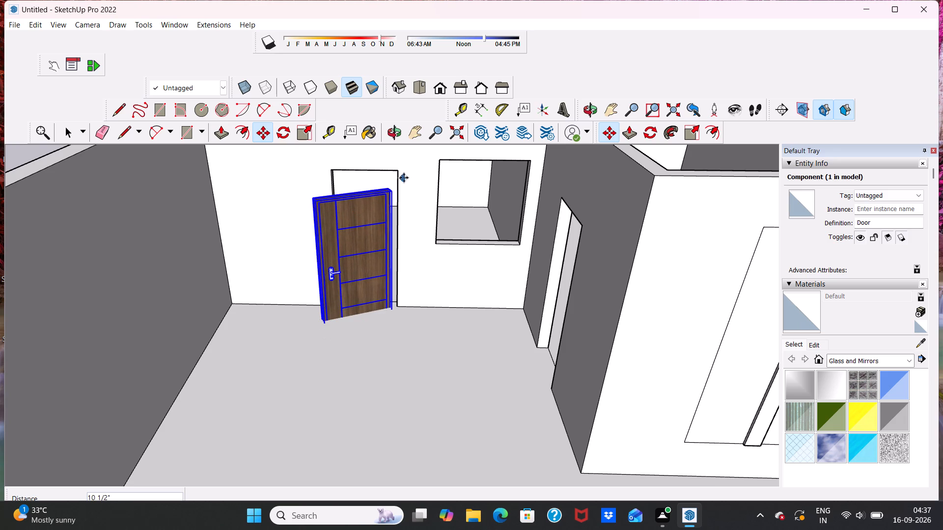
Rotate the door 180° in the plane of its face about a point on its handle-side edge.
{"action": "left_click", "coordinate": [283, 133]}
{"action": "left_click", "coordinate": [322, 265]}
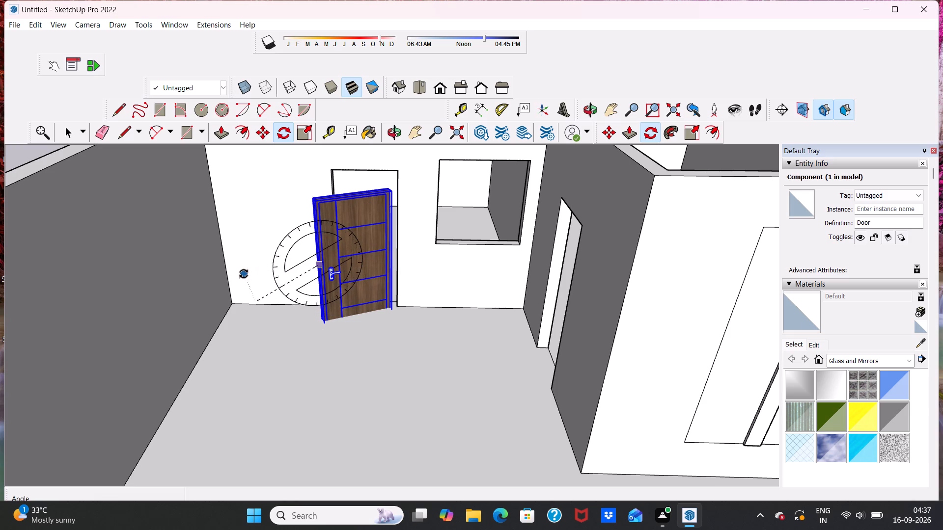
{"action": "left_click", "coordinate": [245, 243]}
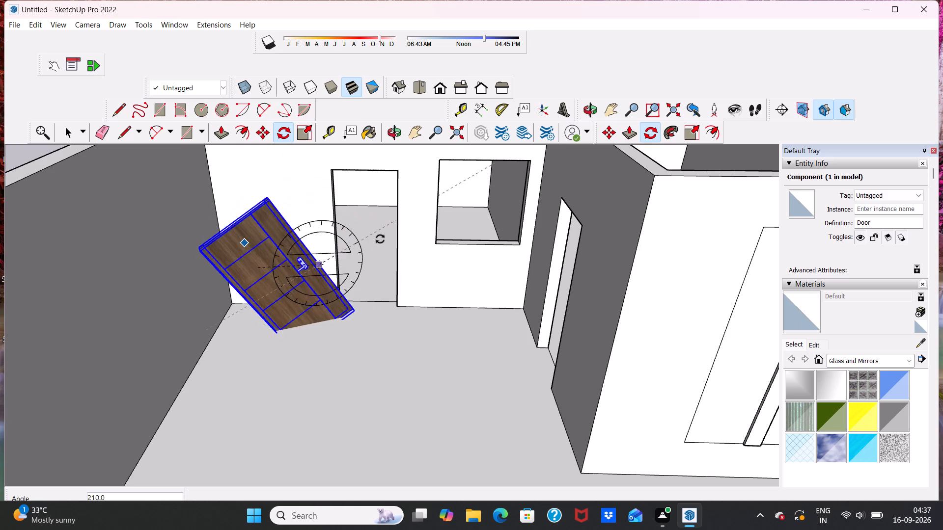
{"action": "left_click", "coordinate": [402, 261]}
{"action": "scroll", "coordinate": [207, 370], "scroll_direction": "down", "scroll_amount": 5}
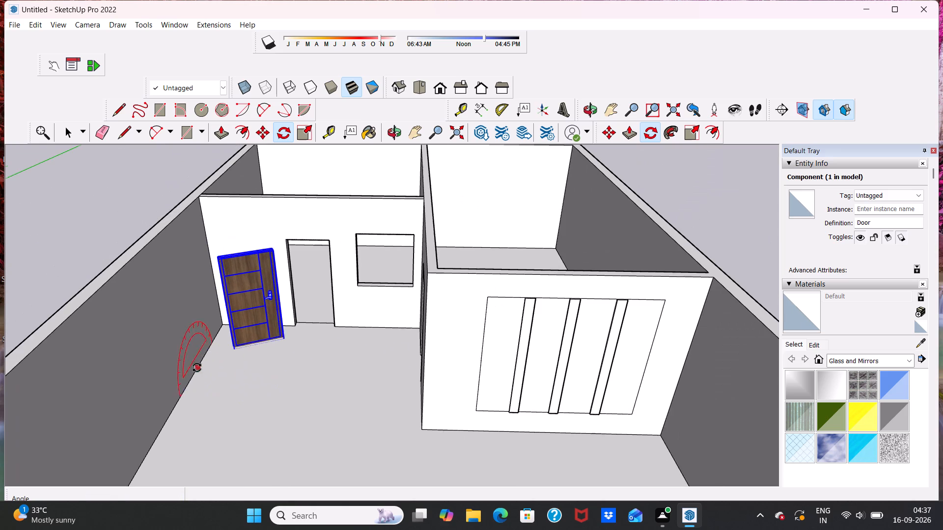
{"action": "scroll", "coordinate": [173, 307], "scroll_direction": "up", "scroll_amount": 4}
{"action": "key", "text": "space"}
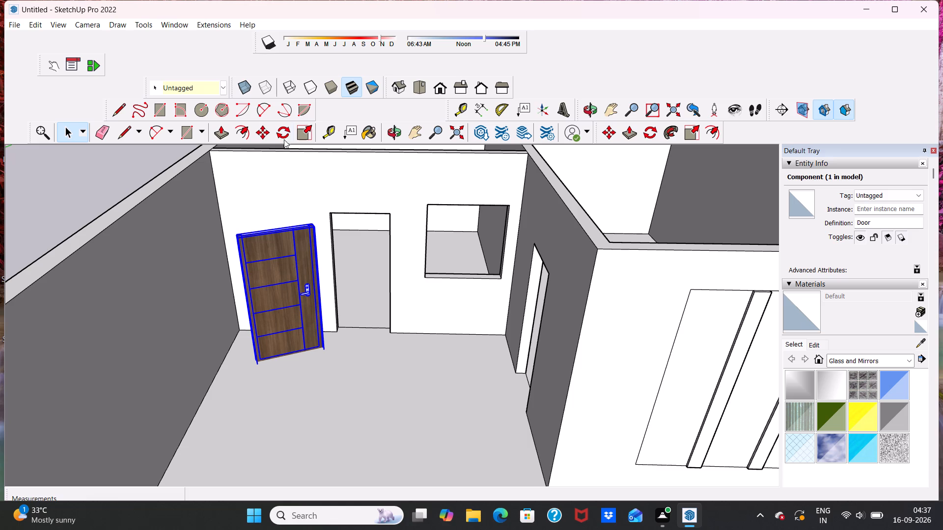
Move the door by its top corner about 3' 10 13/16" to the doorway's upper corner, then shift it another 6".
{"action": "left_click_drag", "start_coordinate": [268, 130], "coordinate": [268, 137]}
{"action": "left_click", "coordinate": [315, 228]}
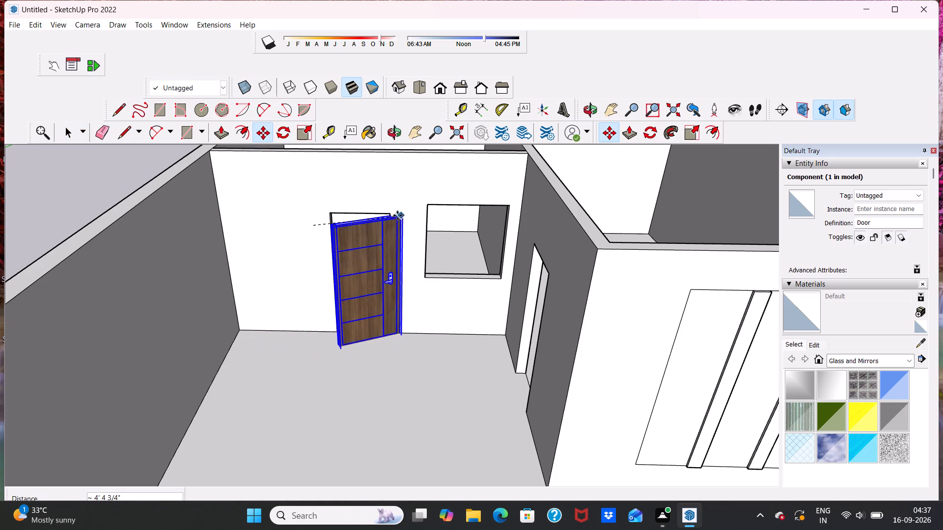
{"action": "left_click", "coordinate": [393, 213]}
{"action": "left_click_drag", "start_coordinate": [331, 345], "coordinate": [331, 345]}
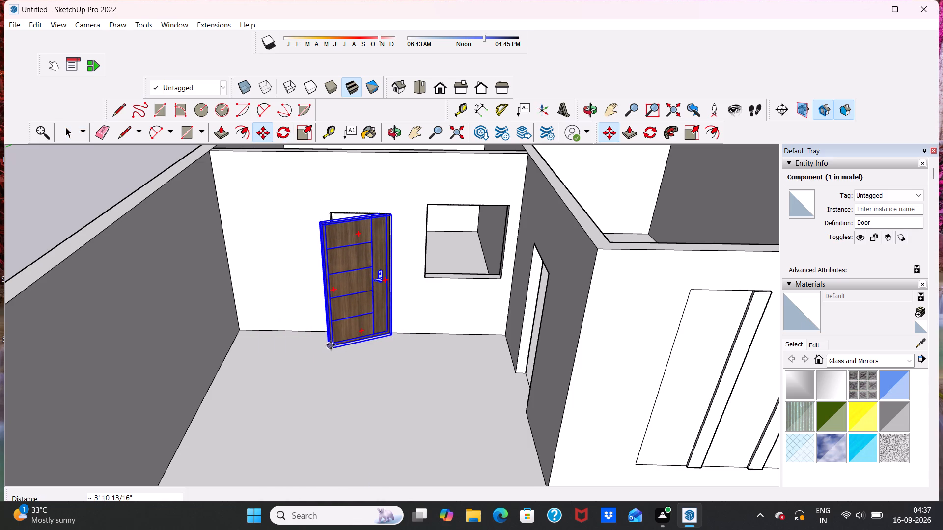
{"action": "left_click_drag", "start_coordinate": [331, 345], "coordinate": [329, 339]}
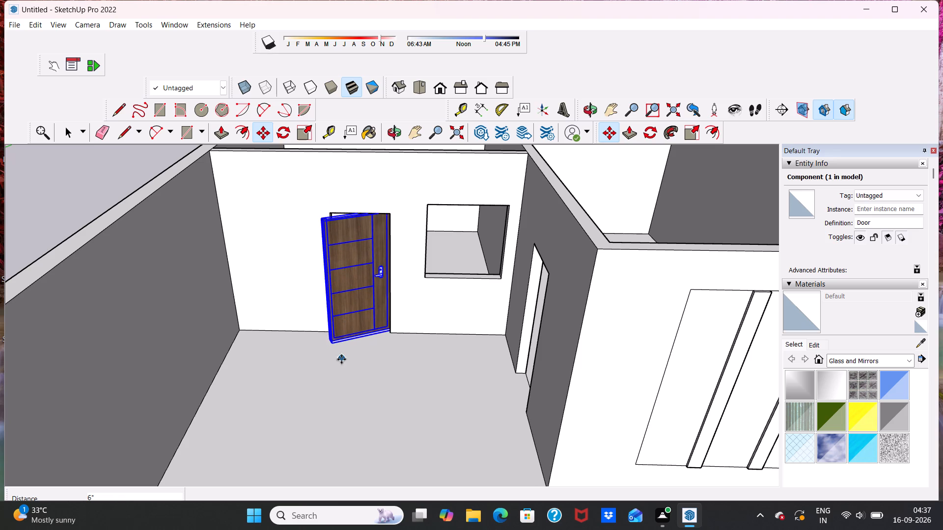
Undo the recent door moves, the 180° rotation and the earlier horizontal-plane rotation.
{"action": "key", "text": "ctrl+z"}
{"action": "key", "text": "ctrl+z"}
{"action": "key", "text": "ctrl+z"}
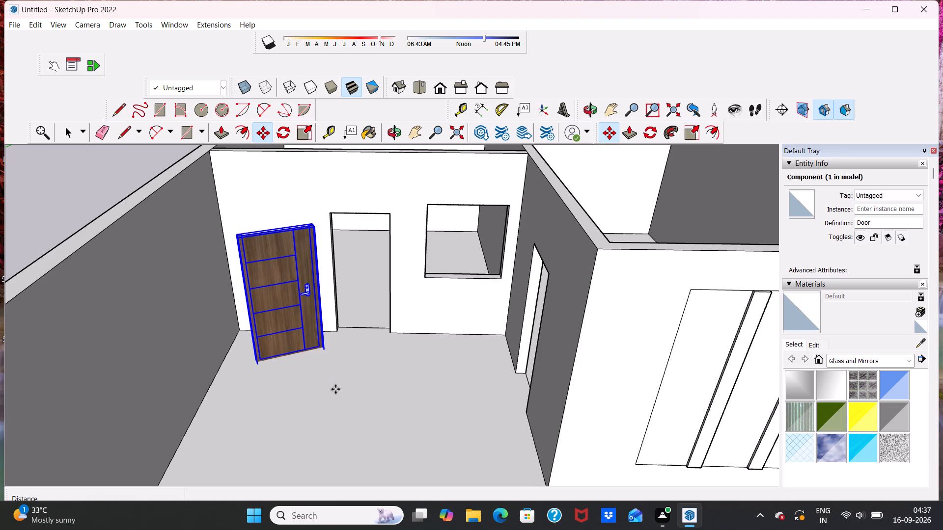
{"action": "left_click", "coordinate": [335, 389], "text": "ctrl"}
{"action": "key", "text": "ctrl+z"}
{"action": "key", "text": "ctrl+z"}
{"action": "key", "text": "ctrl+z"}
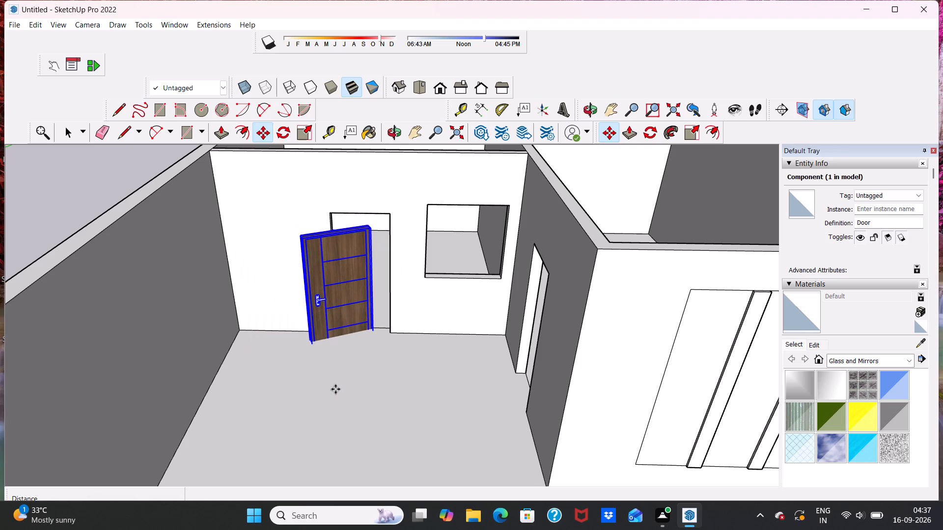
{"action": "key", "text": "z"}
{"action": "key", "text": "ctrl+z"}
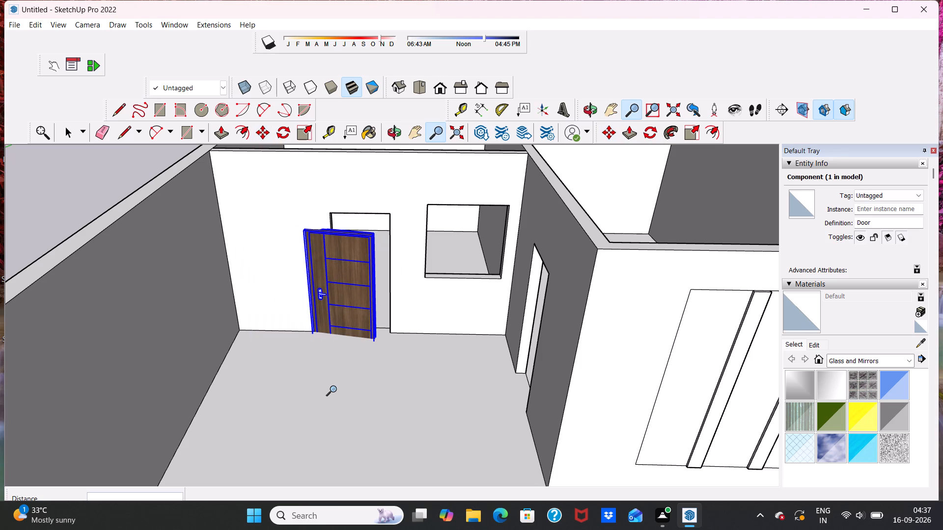
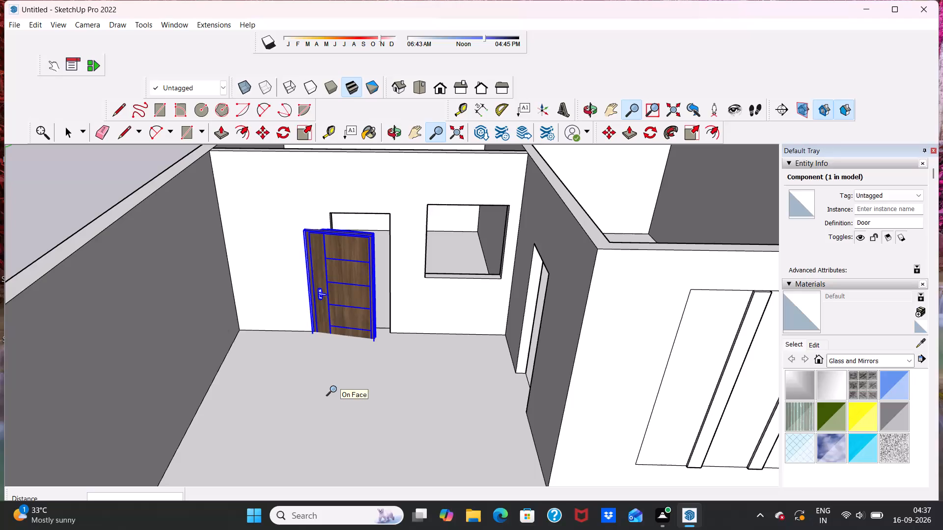
Delete the wooden door component standing in front of the back wall's doorway.
{"action": "key", "text": "Delete"}
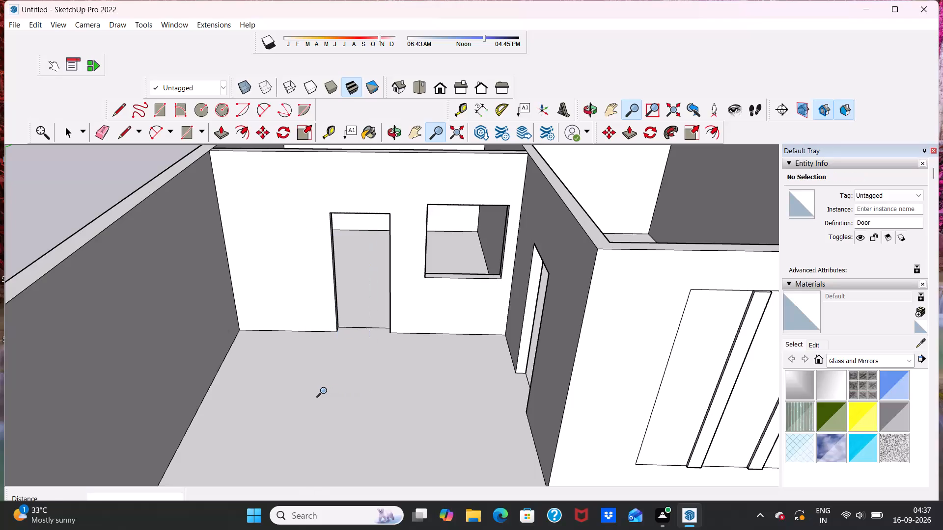
{"action": "key", "text": "space"}
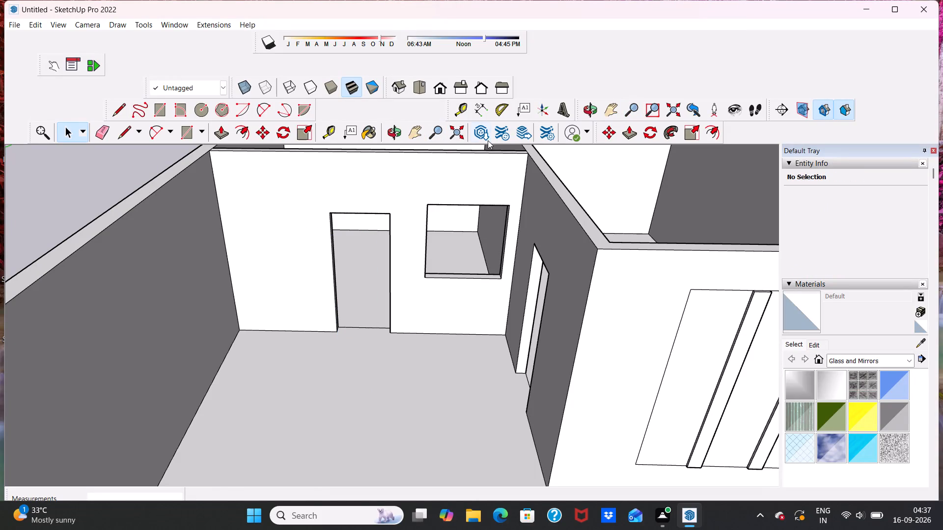
Open the 3D Warehouse website in the Edge browser through a web search for "3d warehouse".
{"action": "left_click", "coordinate": [483, 134]}
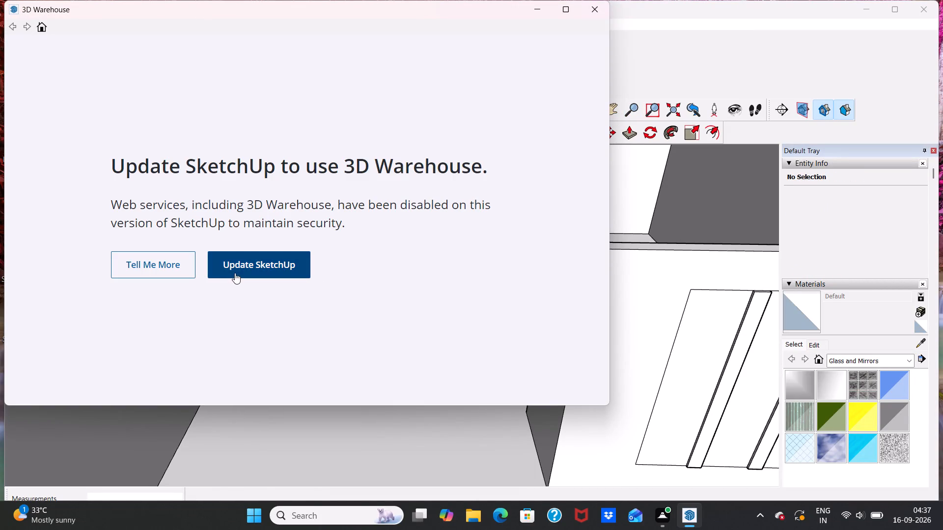
{"action": "left_click", "coordinate": [235, 273]}
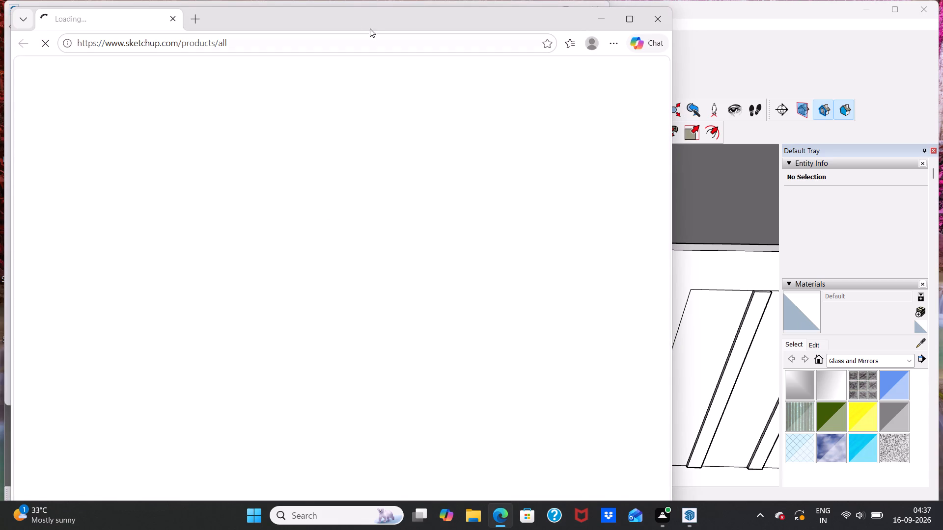
{"action": "left_click", "coordinate": [277, 43]}
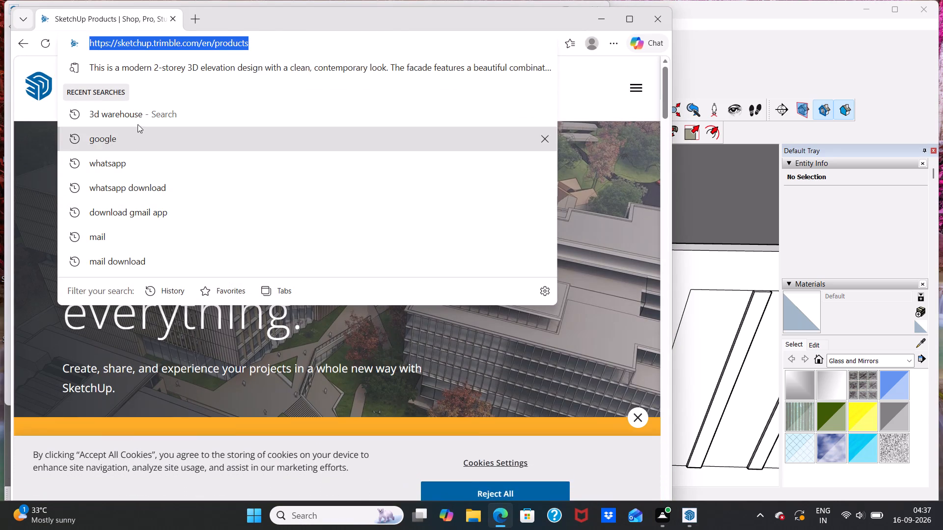
{"action": "left_click", "coordinate": [138, 119]}
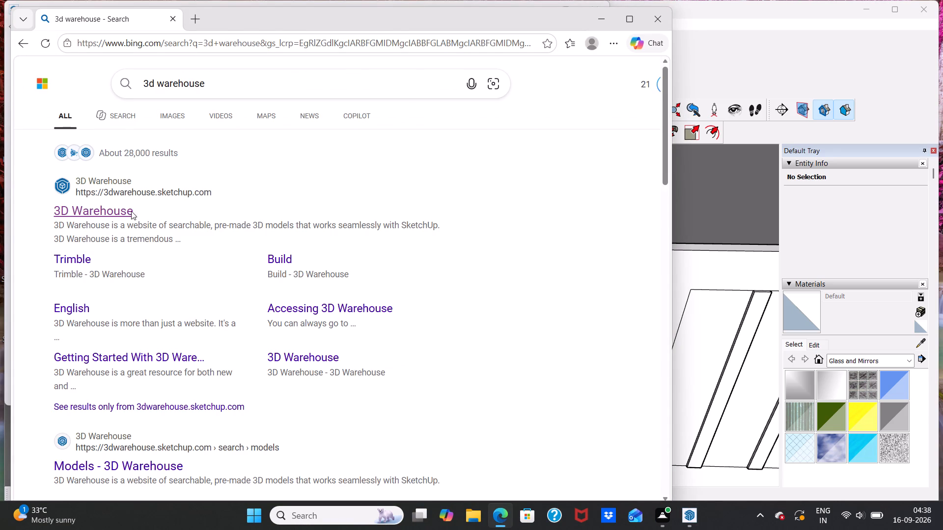
{"action": "left_click", "coordinate": [122, 209]}
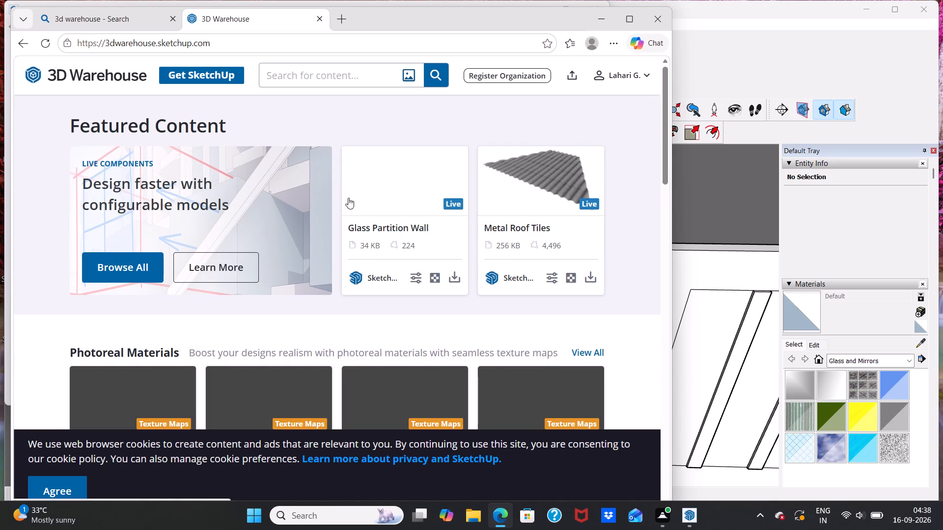
{"action": "scroll", "coordinate": [350, 199], "scroll_direction": "down", "scroll_amount": 7}
{"action": "scroll", "coordinate": [369, 165], "scroll_direction": "up", "scroll_amount": 5}
Search 3D Warehouse for "single door" models.
{"action": "left_click", "coordinate": [324, 65]}
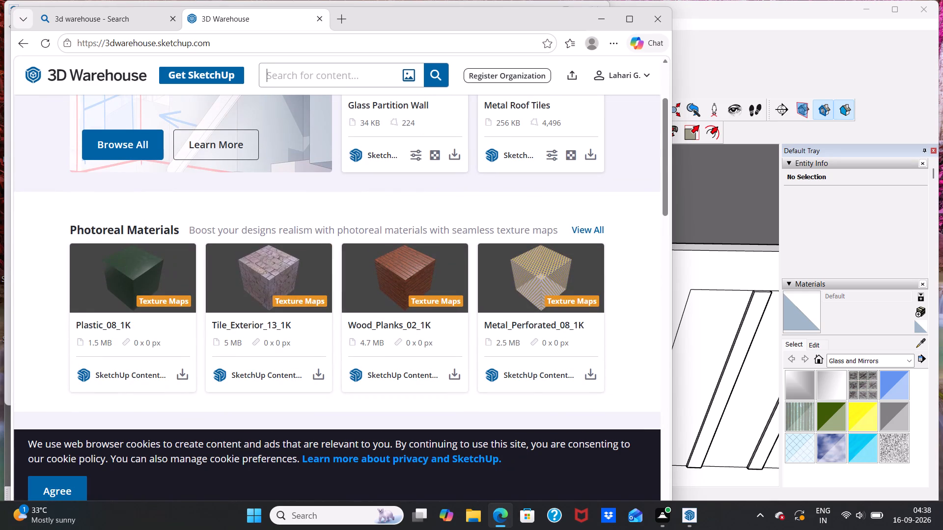
{"action": "key", "text": "s"}
{"action": "type", "text": "in"}
{"action": "type", "text": "gle door"}
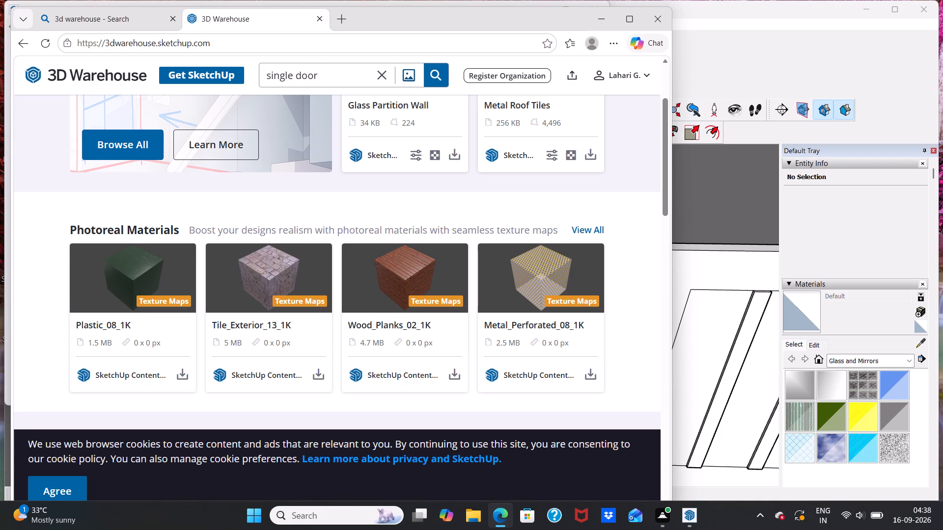
{"action": "left_click", "coordinate": [441, 68]}
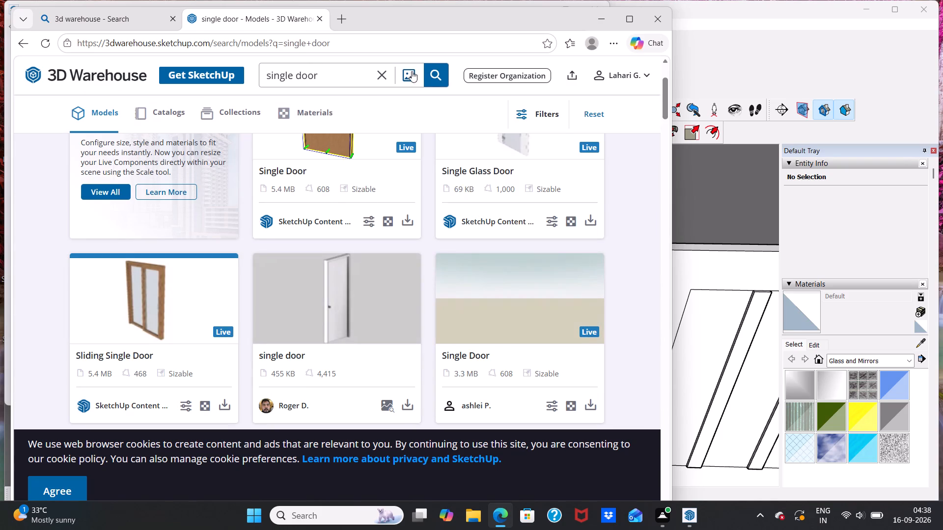
Browse the single door models and compare their previews for one that suits the doorway.
{"action": "scroll", "coordinate": [375, 98], "scroll_direction": "down", "scroll_amount": 3}
{"action": "scroll", "coordinate": [333, 256], "scroll_direction": "down", "scroll_amount": 2}
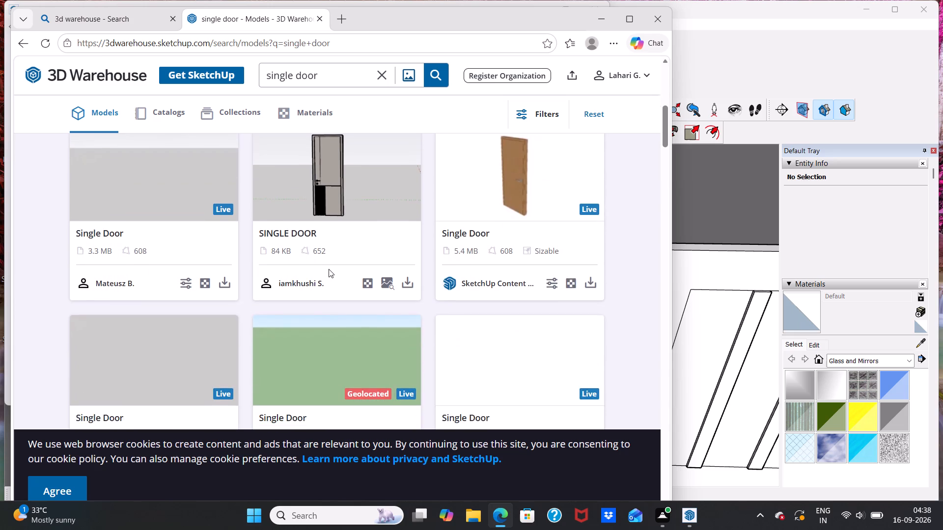
{"action": "scroll", "coordinate": [328, 264], "scroll_direction": "up", "scroll_amount": 5}
{"action": "scroll", "coordinate": [337, 249], "scroll_direction": "down", "scroll_amount": 10}
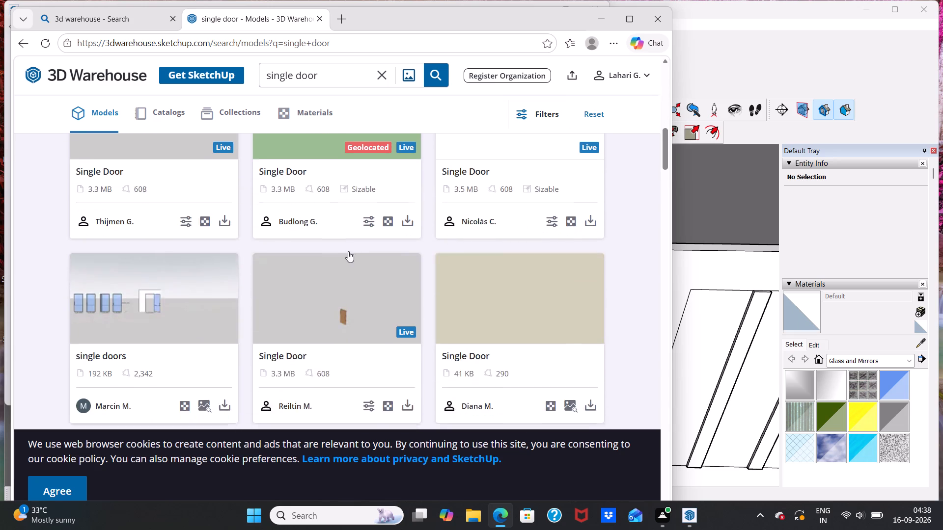
{"action": "scroll", "coordinate": [348, 251], "scroll_direction": "down", "scroll_amount": 2}
{"action": "scroll", "coordinate": [348, 256], "scroll_direction": "up", "scroll_amount": 9}
{"action": "scroll", "coordinate": [350, 252], "scroll_direction": "down", "scroll_amount": 6}
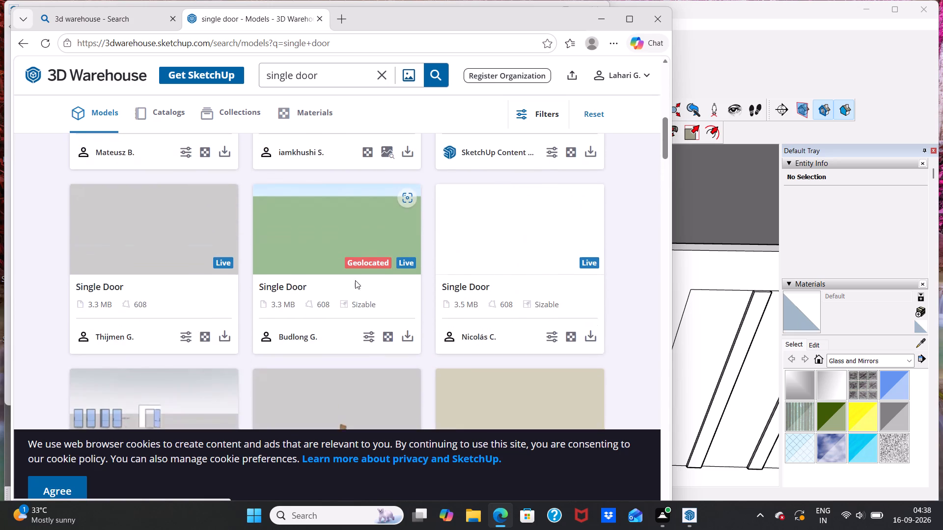
{"action": "scroll", "coordinate": [355, 280], "scroll_direction": "down", "scroll_amount": 7}
{"action": "scroll", "coordinate": [407, 281], "scroll_direction": "up", "scroll_amount": 3}
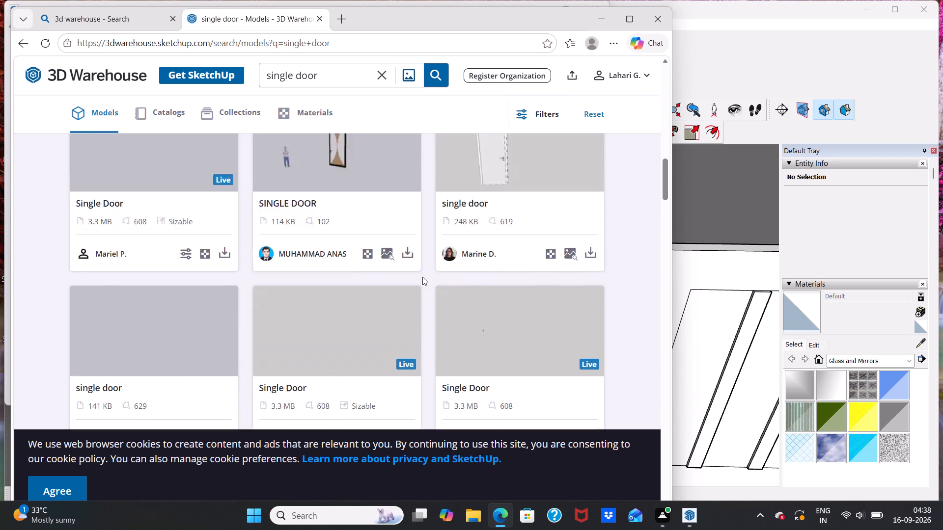
{"action": "scroll", "coordinate": [422, 277], "scroll_direction": "down", "scroll_amount": 7}
{"action": "scroll", "coordinate": [285, 286], "scroll_direction": "down", "scroll_amount": 2}
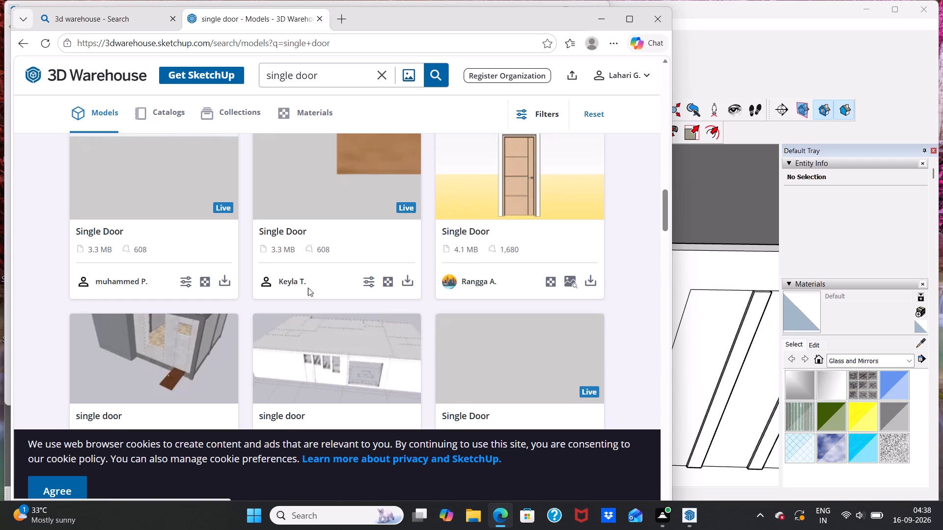
{"action": "scroll", "coordinate": [308, 288], "scroll_direction": "down", "scroll_amount": 3}
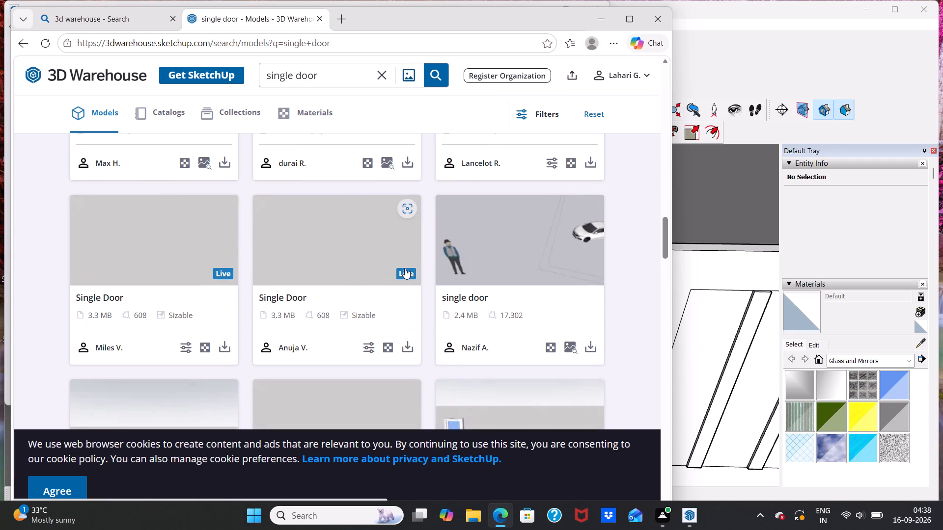
{"action": "scroll", "coordinate": [414, 266], "scroll_direction": "down", "scroll_amount": 4}
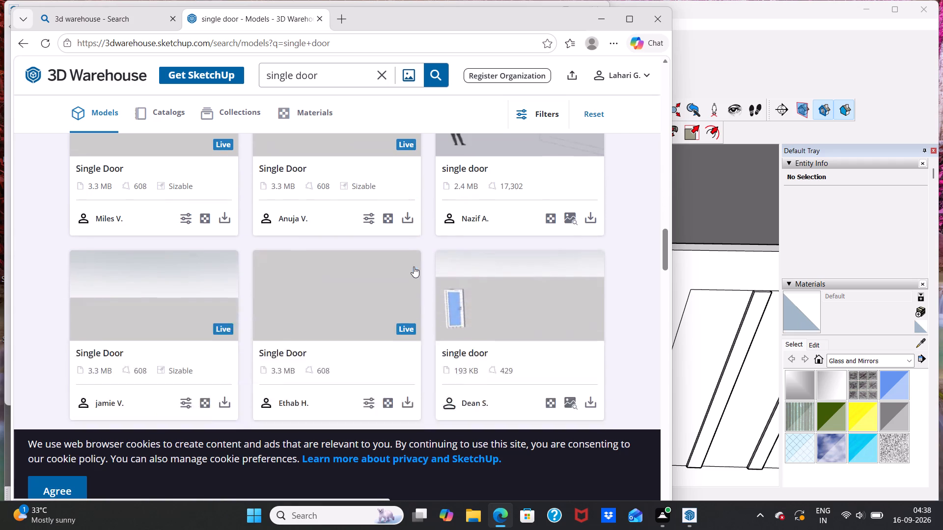
{"action": "scroll", "coordinate": [393, 263], "scroll_direction": "up", "scroll_amount": 6}
{"action": "scroll", "coordinate": [322, 266], "scroll_direction": "up", "scroll_amount": 2}
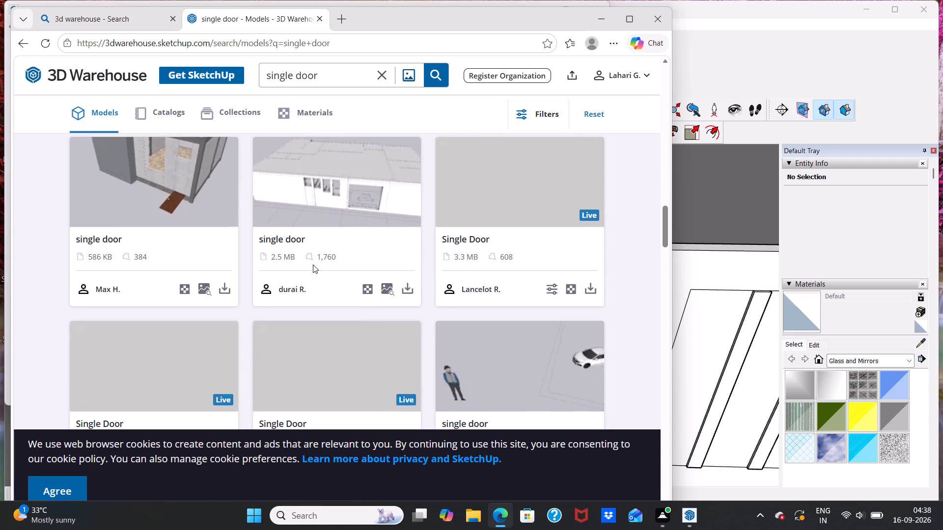
{"action": "scroll", "coordinate": [313, 265], "scroll_direction": "up", "scroll_amount": 3}
{"action": "scroll", "coordinate": [434, 249], "scroll_direction": "up", "scroll_amount": 2}
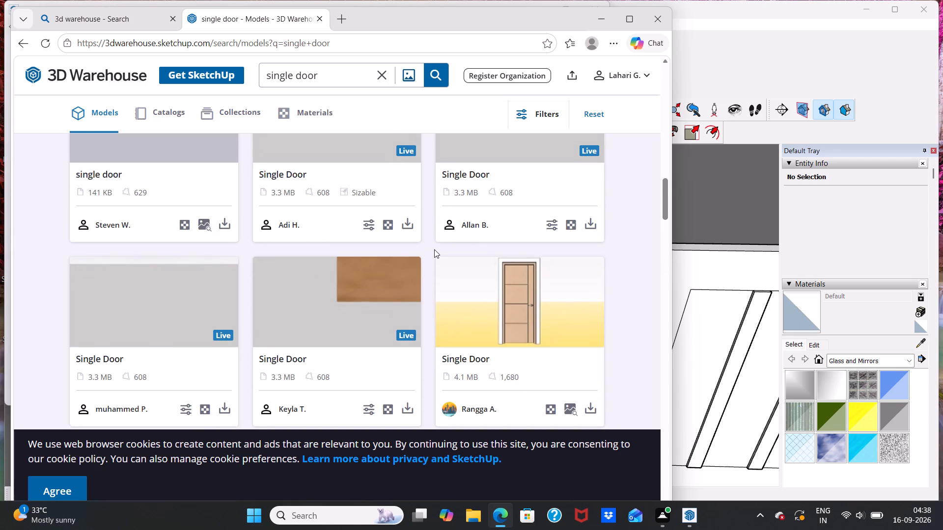
{"action": "scroll", "coordinate": [434, 249], "scroll_direction": "up", "scroll_amount": 3}
{"action": "scroll", "coordinate": [364, 261], "scroll_direction": "up", "scroll_amount": 5}
{"action": "scroll", "coordinate": [323, 262], "scroll_direction": "up", "scroll_amount": 6}
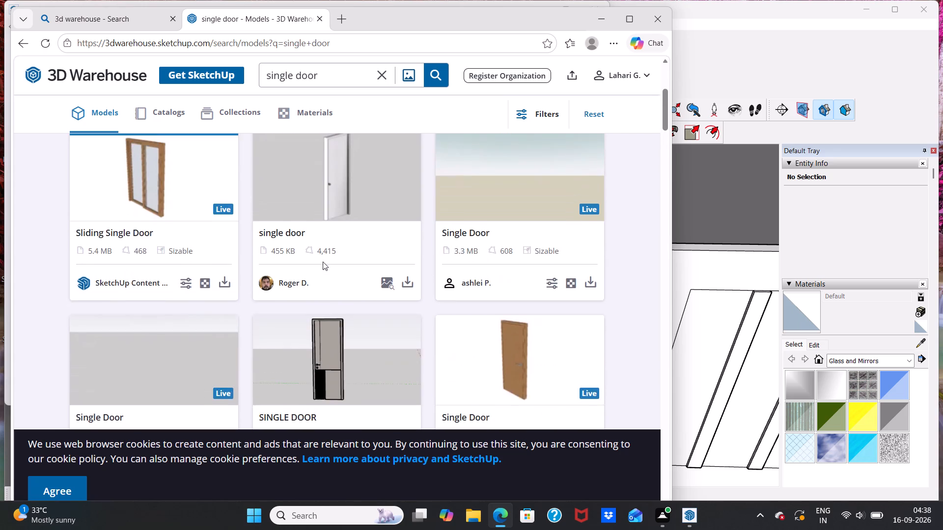
{"action": "scroll", "coordinate": [323, 262], "scroll_direction": "up", "scroll_amount": 6}
{"action": "scroll", "coordinate": [322, 260], "scroll_direction": "down", "scroll_amount": 5}
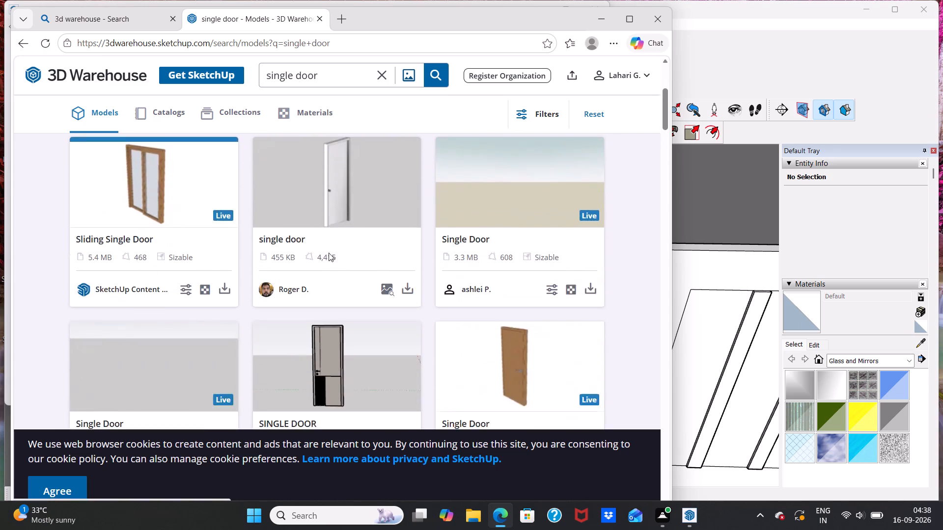
{"action": "scroll", "coordinate": [330, 252], "scroll_direction": "up", "scroll_amount": 1}
{"action": "scroll", "coordinate": [336, 257], "scroll_direction": "down", "scroll_amount": 4}
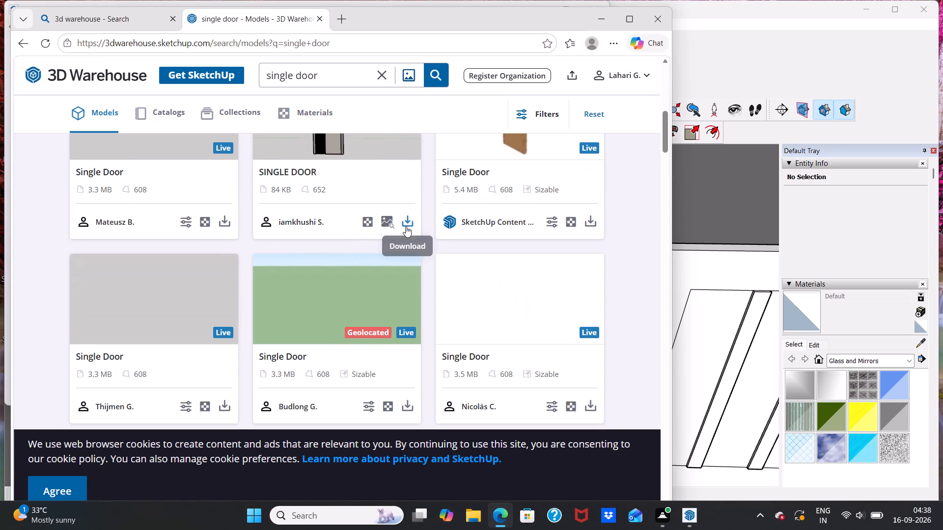
Download the 84 KB SINGLE DOOR model and return to the building model in SketchUp, closing the browser and 3D Warehouse windows.
{"action": "left_click", "coordinate": [407, 221]}
{"action": "left_click", "coordinate": [441, 248]}
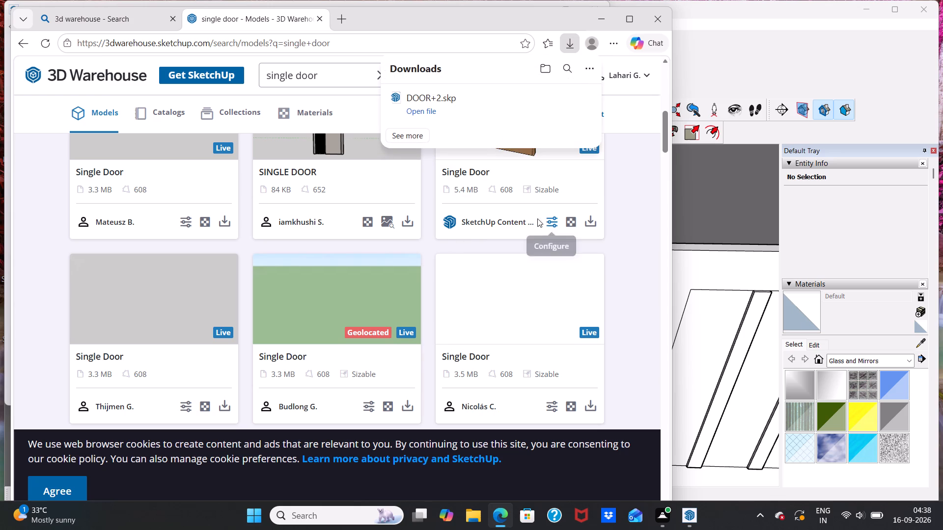
{"action": "scroll", "coordinate": [298, 205], "scroll_direction": "down", "scroll_amount": 1}
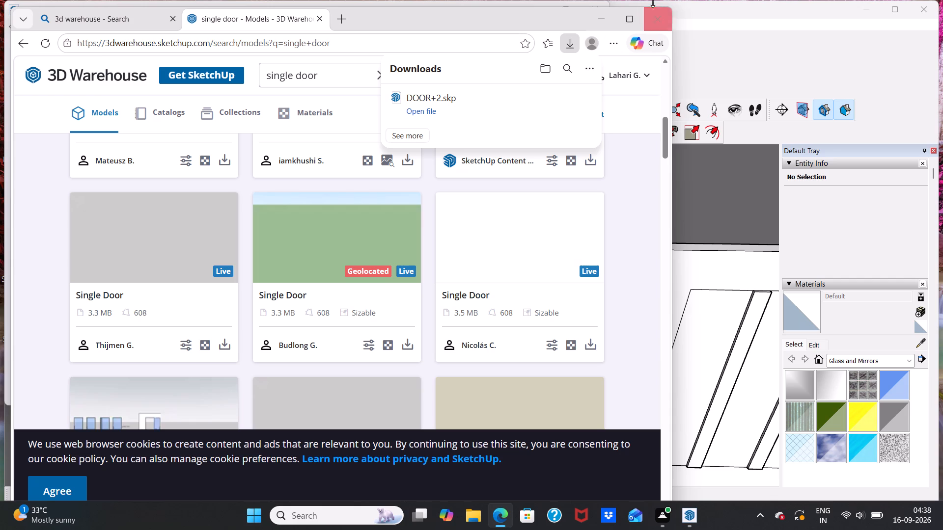
{"action": "left_click", "coordinate": [660, 18]}
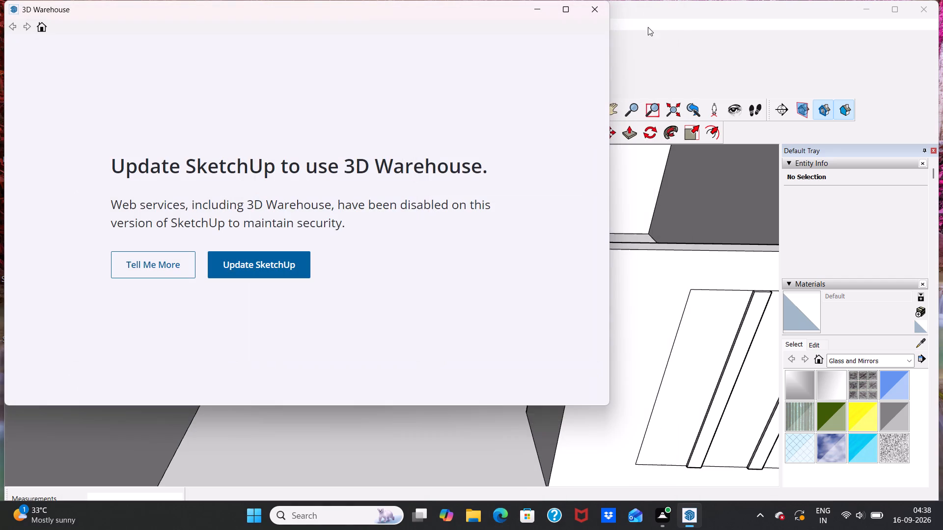
{"action": "left_click", "coordinate": [594, 9]}
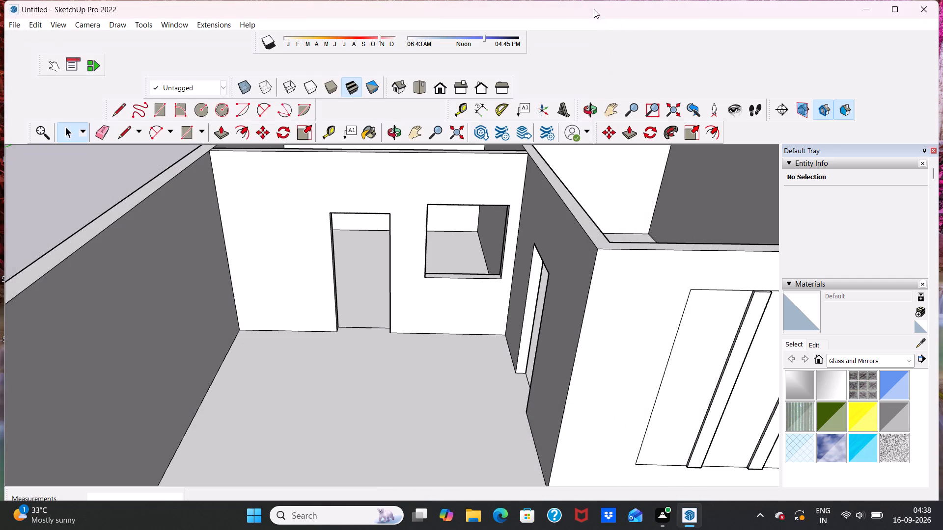
Import the DOOR+2 file from Downloads and place the door on the floor just in front of the back wall's doorway.
{"action": "left_click", "coordinate": [8, 21]}
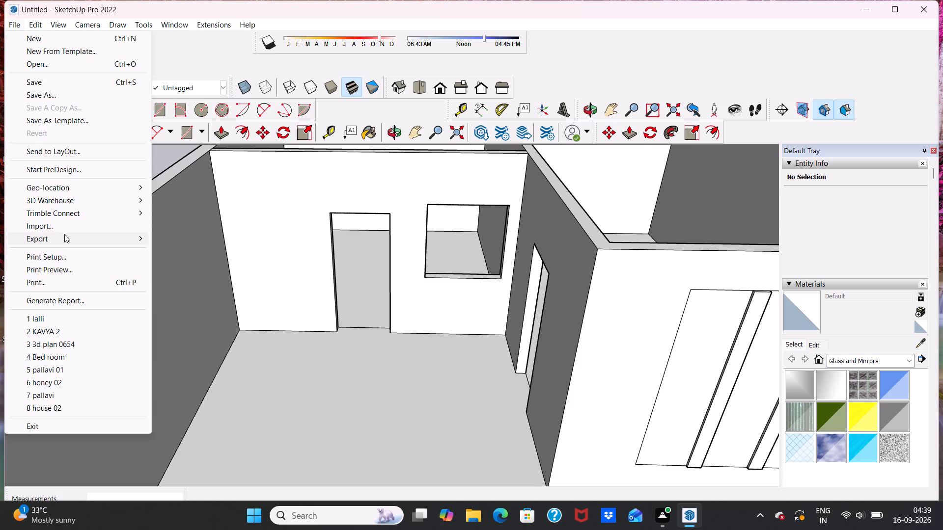
{"action": "left_click", "coordinate": [67, 225]}
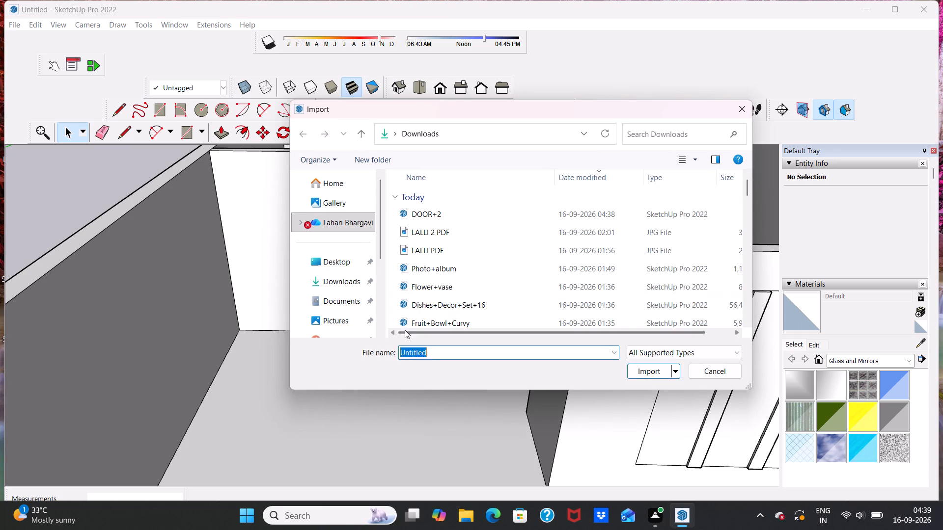
{"action": "left_click", "coordinate": [436, 212]}
{"action": "scroll", "coordinate": [589, 240], "scroll_direction": "down", "scroll_amount": 4}
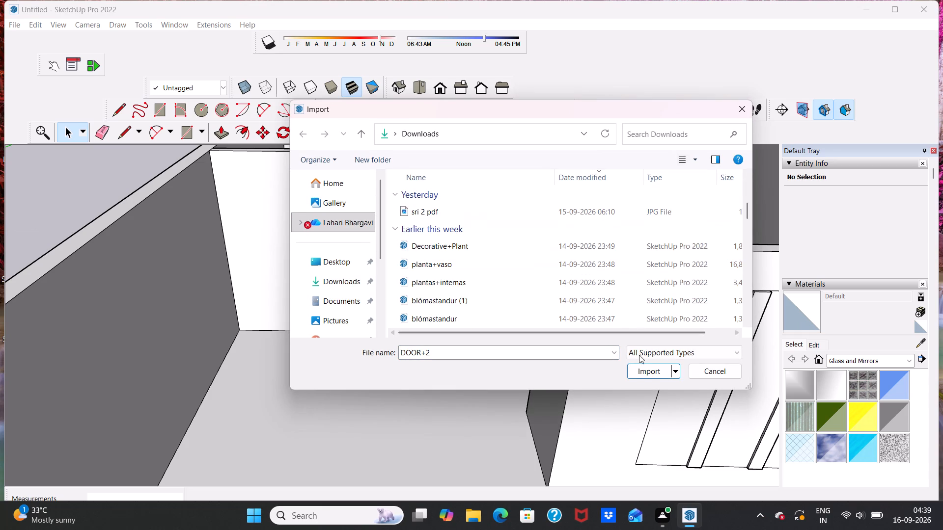
{"action": "left_click", "coordinate": [647, 373]}
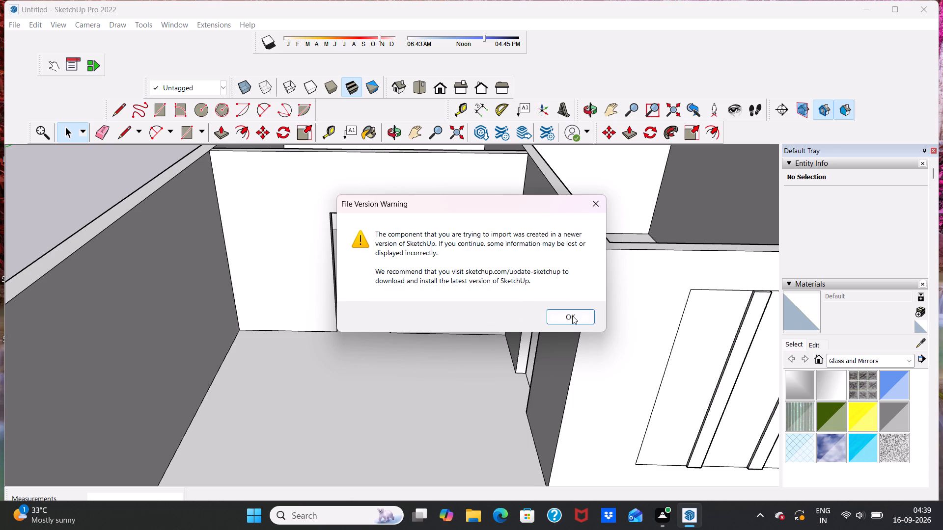
{"action": "left_click", "coordinate": [574, 316]}
{"action": "scroll", "coordinate": [336, 347], "scroll_direction": "up", "scroll_amount": 3}
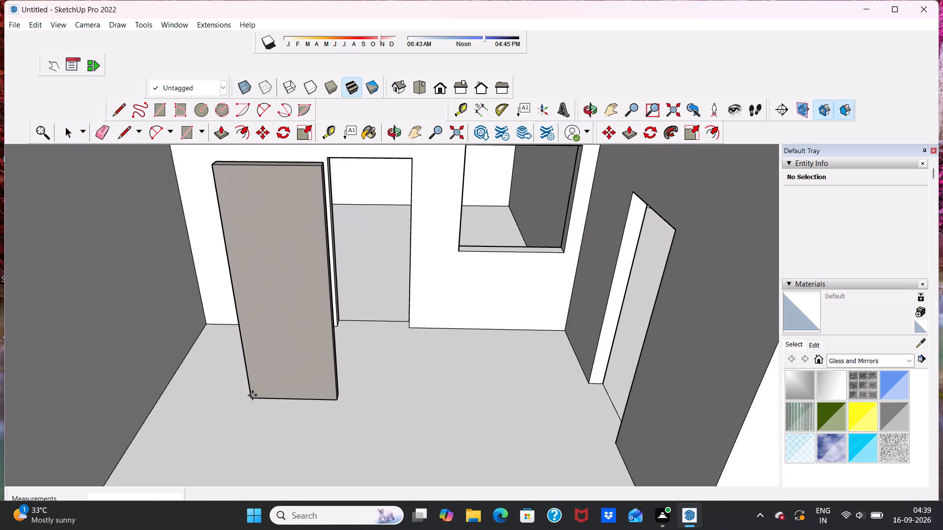
{"action": "middle_click_drag", "start_coordinate": [252, 387], "coordinate": [256, 377]}
{"action": "scroll", "coordinate": [294, 346], "scroll_direction": "down", "scroll_amount": 1}
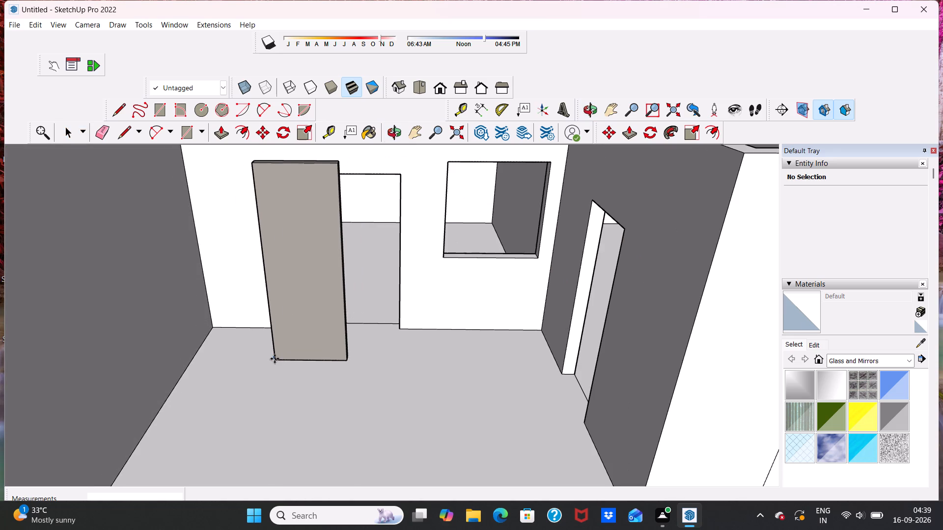
{"action": "left_click", "coordinate": [275, 359]}
{"action": "middle_click_drag", "start_coordinate": [356, 342], "coordinate": [50, 375]}
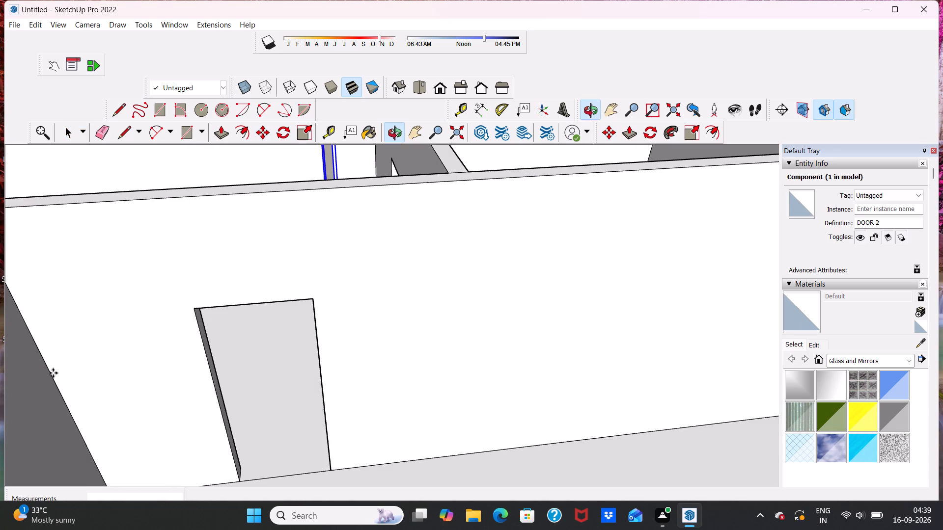
Rotate the imported door about 1.1° around the midpoint of its side edge, parallel to the back wall.
{"action": "middle_click_drag", "start_coordinate": [530, 192], "coordinate": [412, 306]}
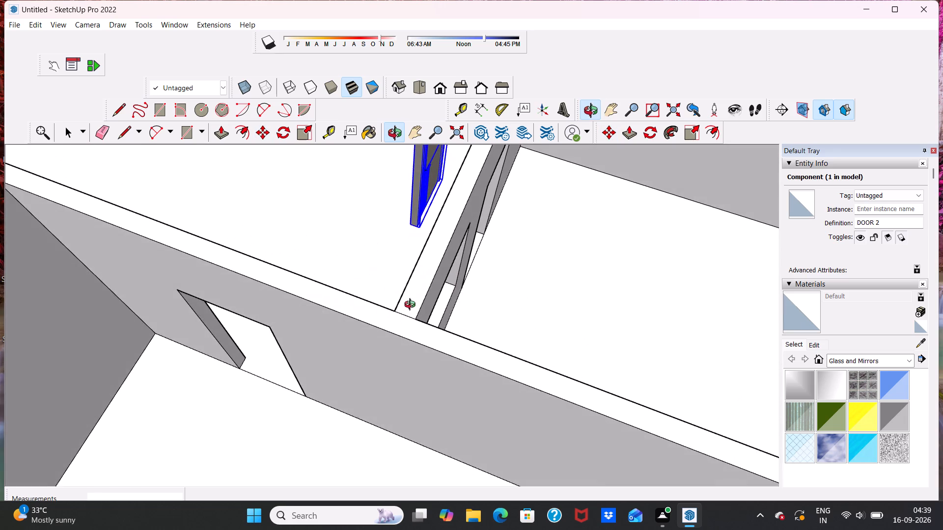
{"action": "middle_click_drag", "start_coordinate": [412, 306], "coordinate": [410, 297]}
{"action": "scroll", "coordinate": [430, 206], "scroll_direction": "up", "scroll_amount": 6}
{"action": "scroll", "coordinate": [427, 218], "scroll_direction": "down", "scroll_amount": 6}
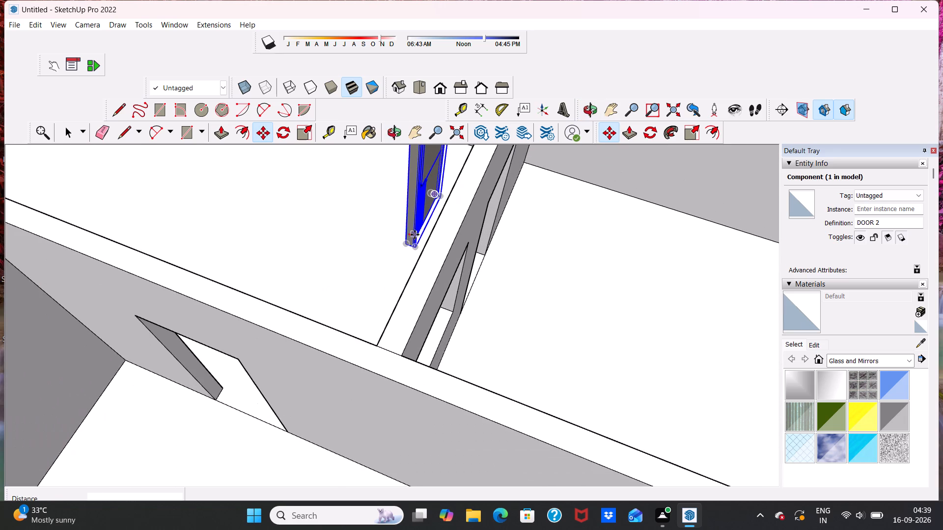
{"action": "middle_click_drag", "start_coordinate": [375, 231], "coordinate": [732, 169]}
{"action": "scroll", "coordinate": [309, 217], "scroll_direction": "up", "scroll_amount": 3}
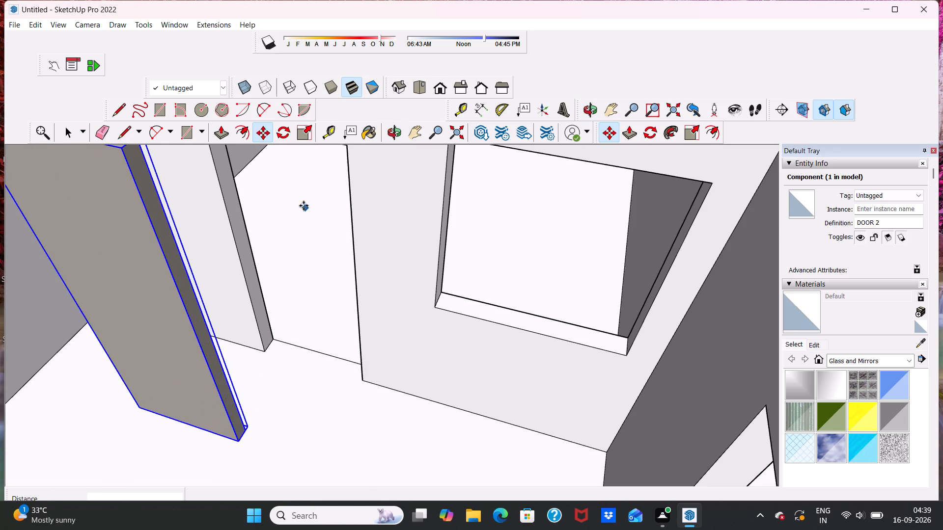
{"action": "middle_click_drag", "start_coordinate": [307, 217], "coordinate": [409, 188]}
{"action": "scroll", "coordinate": [414, 186], "scroll_direction": "up", "scroll_amount": 1}
{"action": "scroll", "coordinate": [414, 186], "scroll_direction": "down", "scroll_amount": 3}
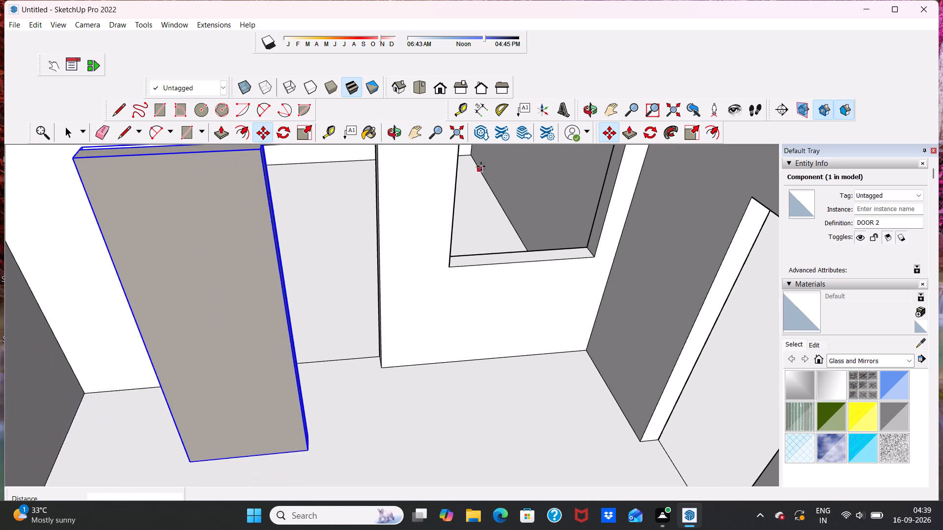
{"action": "scroll", "coordinate": [480, 157], "scroll_direction": "down", "scroll_amount": 2}
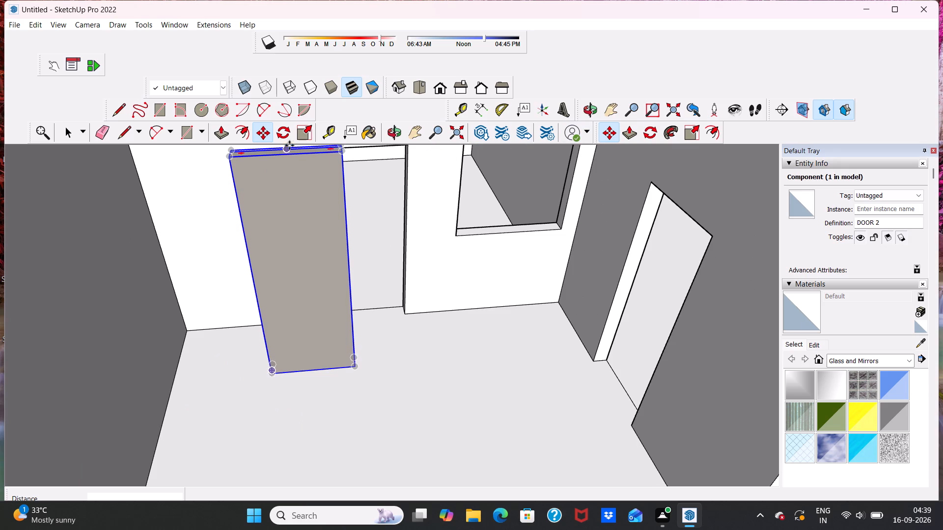
{"action": "left_click", "coordinate": [279, 130]}
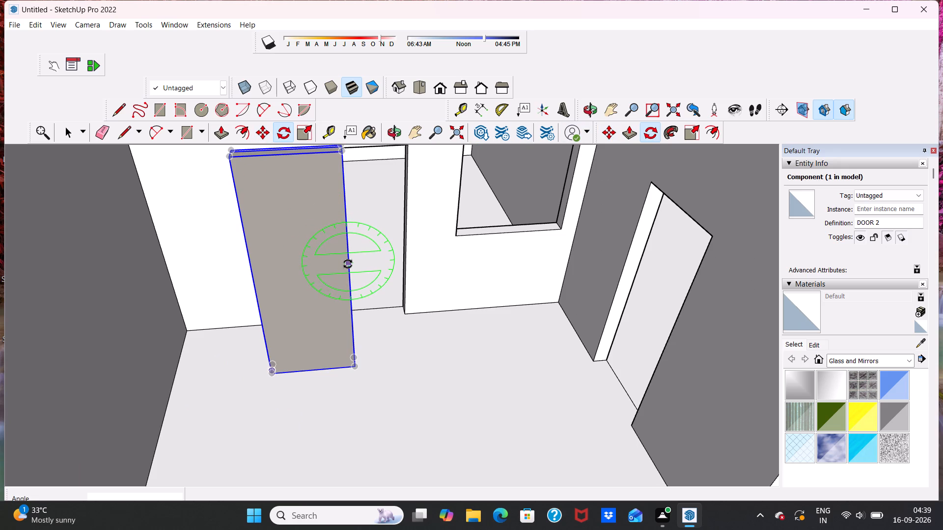
{"action": "left_click", "coordinate": [349, 264]}
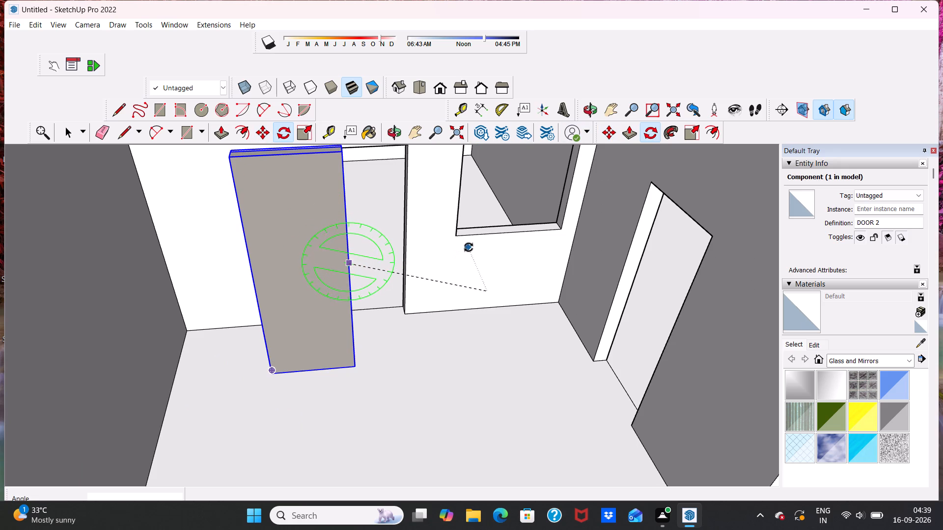
{"action": "left_click", "coordinate": [433, 216]}
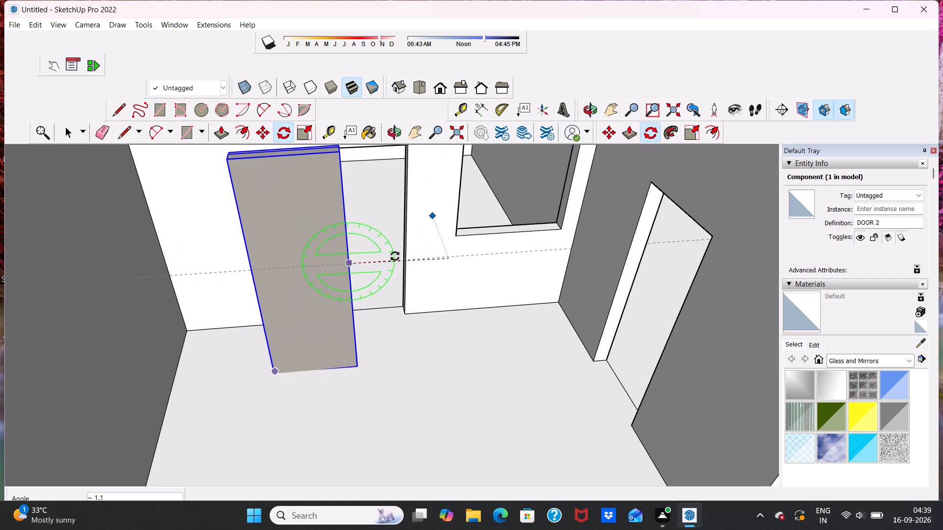
{"action": "left_click", "coordinate": [395, 256]}
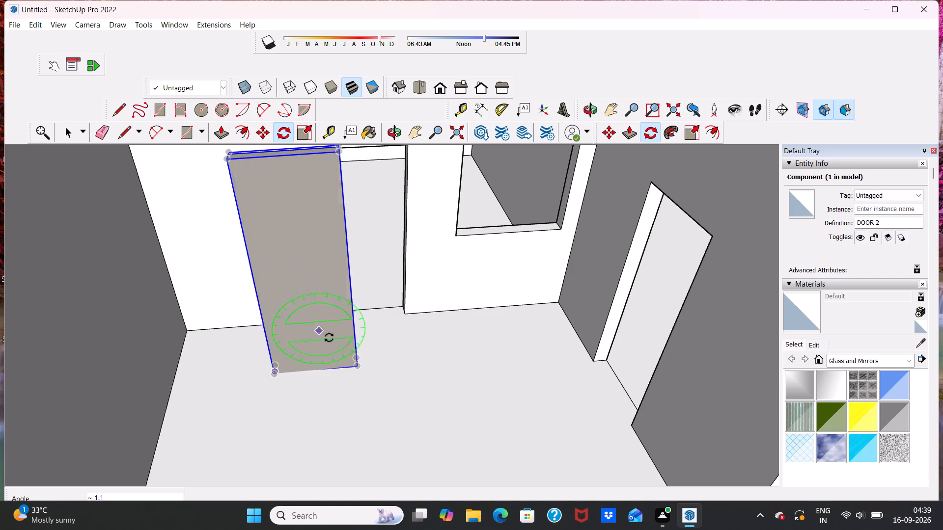
Rotate the door 180° horizontally about its bottom corner so the handle side faces the room.
{"action": "left_click", "coordinate": [356, 367]}
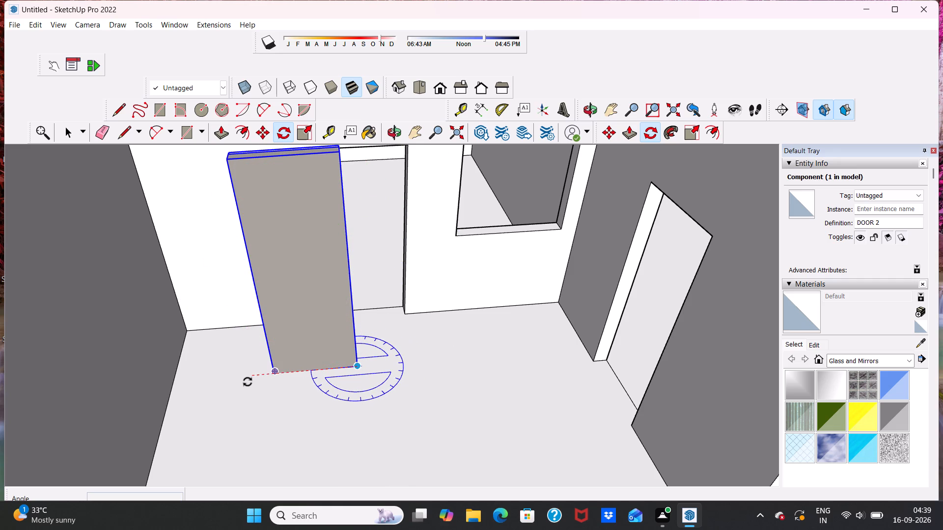
{"action": "left_click", "coordinate": [256, 374]}
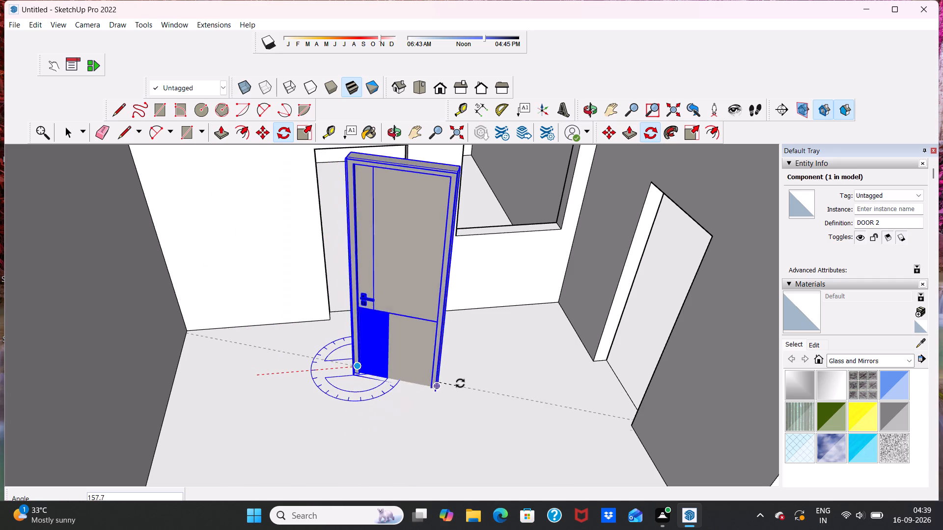
{"action": "left_click", "coordinate": [456, 353]}
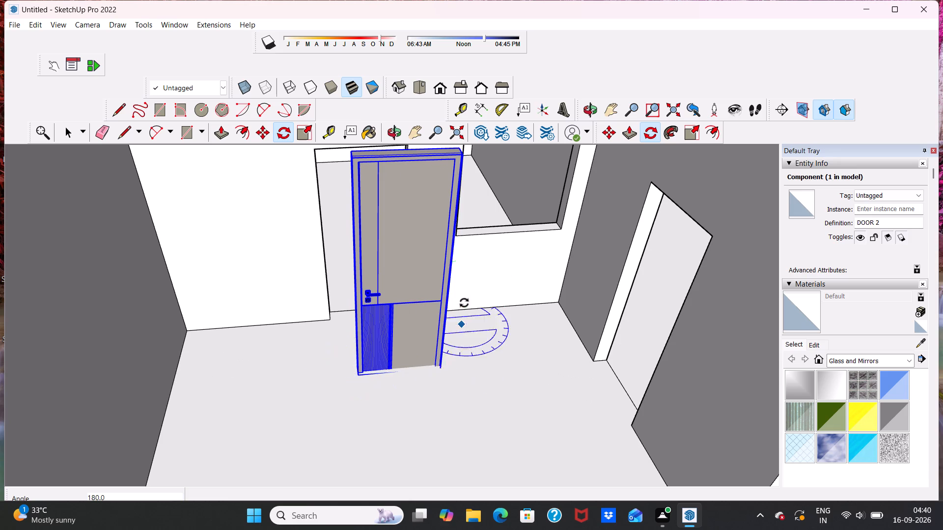
{"action": "scroll", "coordinate": [426, 269], "scroll_direction": "down", "scroll_amount": 6}
{"action": "scroll", "coordinate": [385, 187], "scroll_direction": "up", "scroll_amount": 6}
{"action": "scroll", "coordinate": [387, 243], "scroll_direction": "up", "scroll_amount": 5}
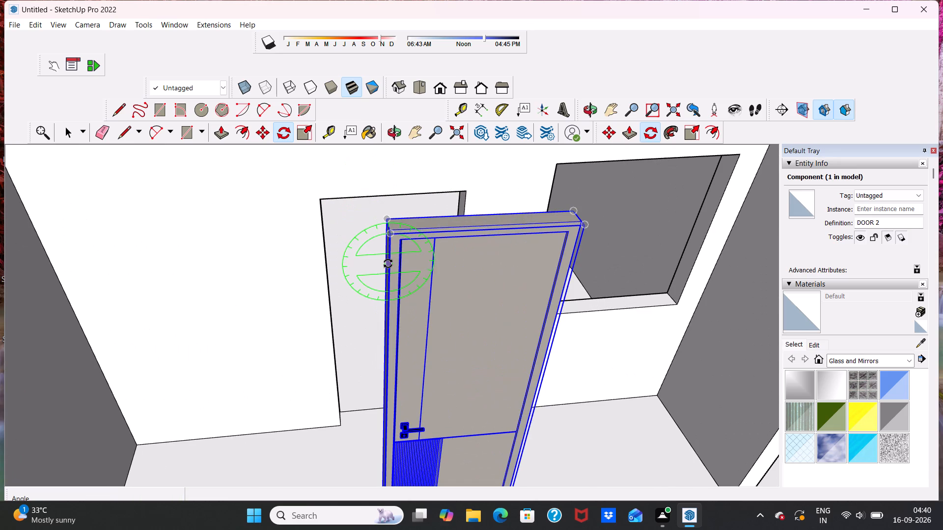
{"action": "key", "text": "space"}
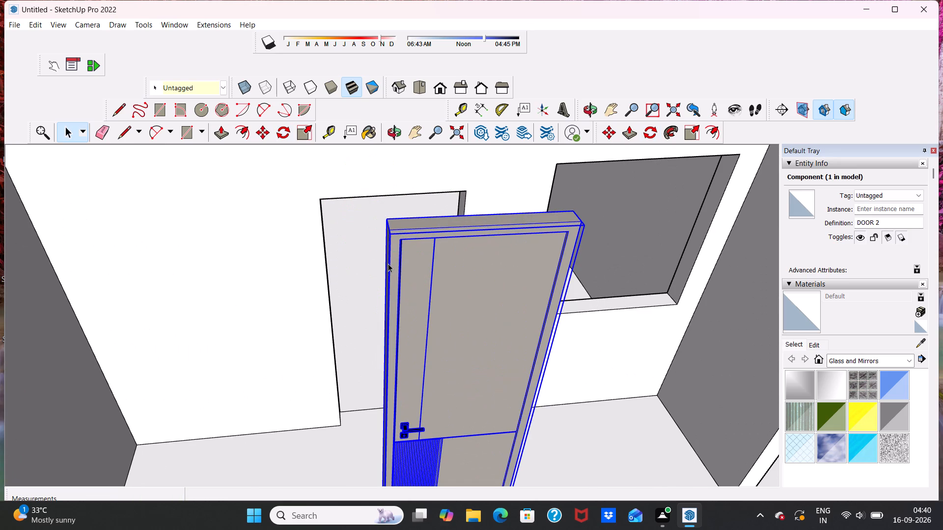
Move the door about 1' 7 3/8" by its top rear corner to the top corner of the back wall's doorway.
{"action": "left_click", "coordinate": [264, 133]}
{"action": "scroll", "coordinate": [331, 235], "scroll_direction": "up", "scroll_amount": 4}
{"action": "scroll", "coordinate": [422, 232], "scroll_direction": "down", "scroll_amount": 6}
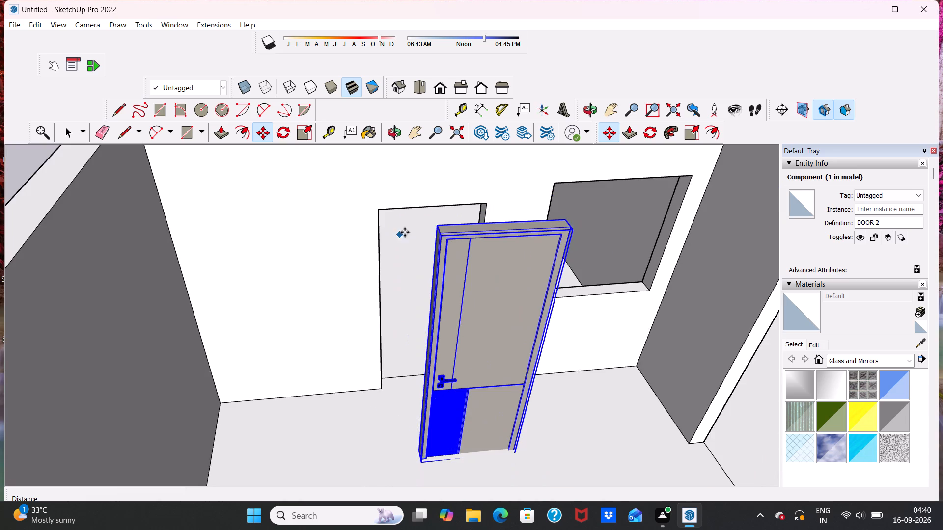
{"action": "left_click", "coordinate": [437, 226]}
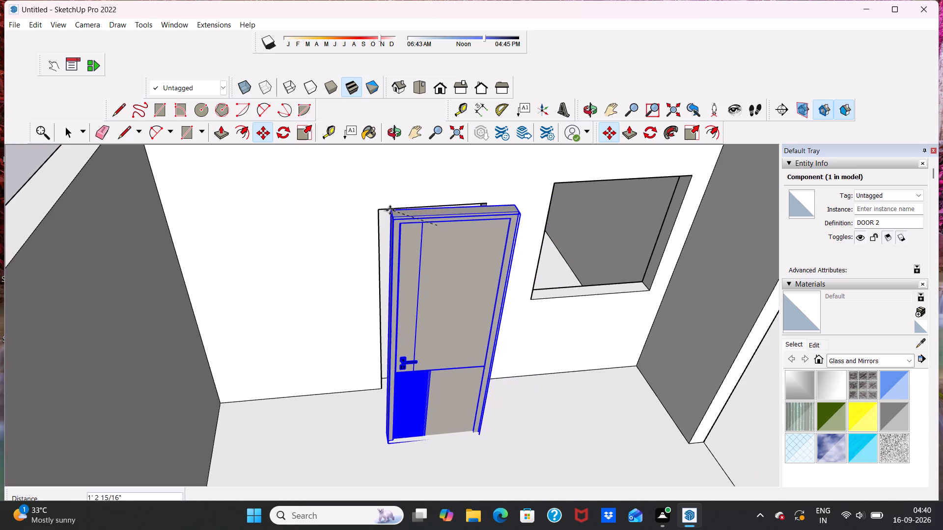
{"action": "left_click", "coordinate": [377, 207]}
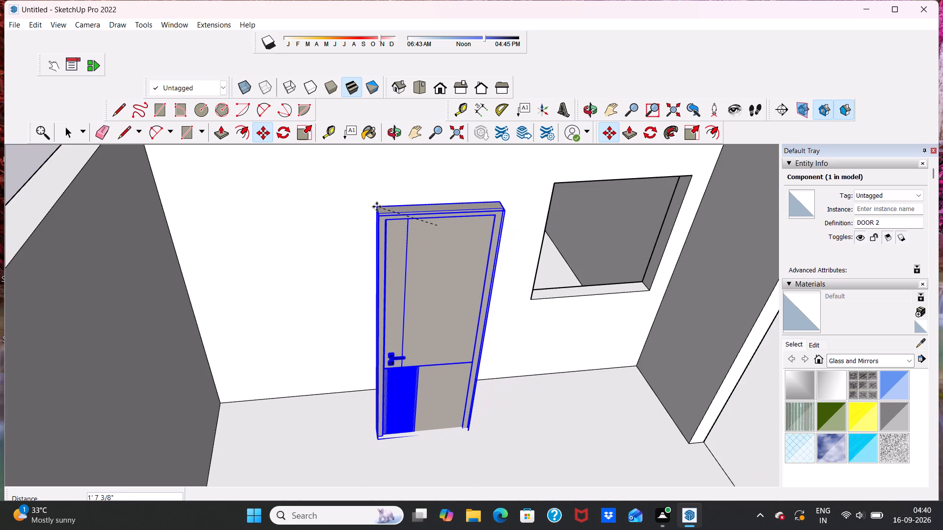
Scale the door down uniformly from its top corners, starting with a factor of about 0.94.
{"action": "middle_click_drag", "start_coordinate": [391, 369], "coordinate": [398, 332]}
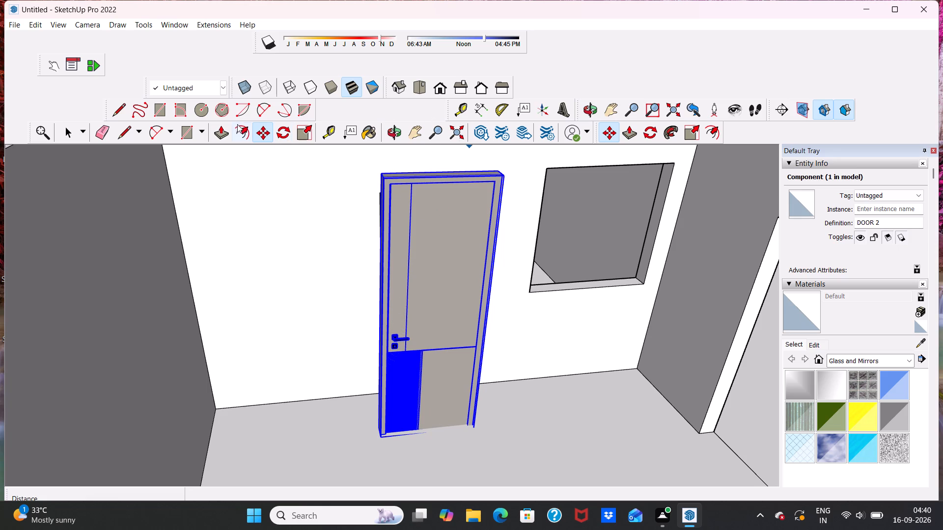
{"action": "left_click", "coordinate": [304, 125]}
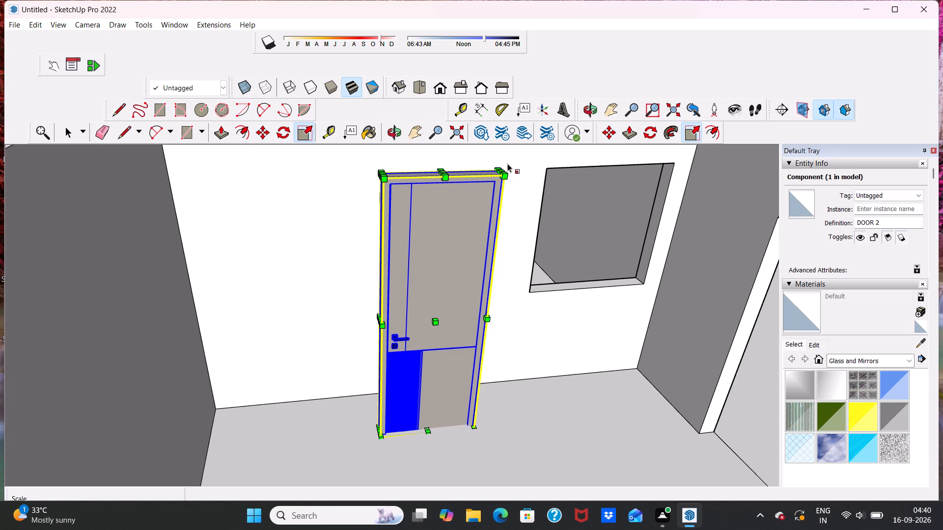
{"action": "left_click_drag", "start_coordinate": [507, 174], "coordinate": [498, 192]}
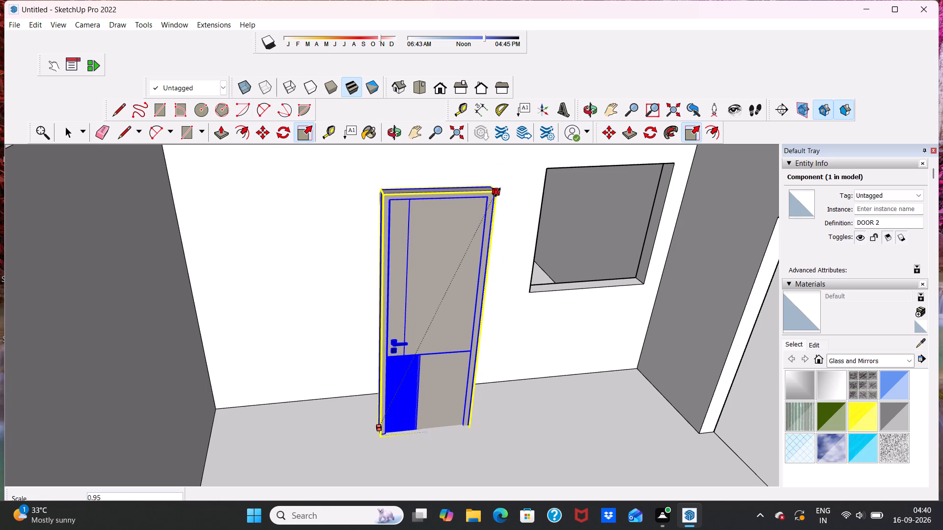
{"action": "left_click_drag", "start_coordinate": [498, 192], "coordinate": [482, 191]}
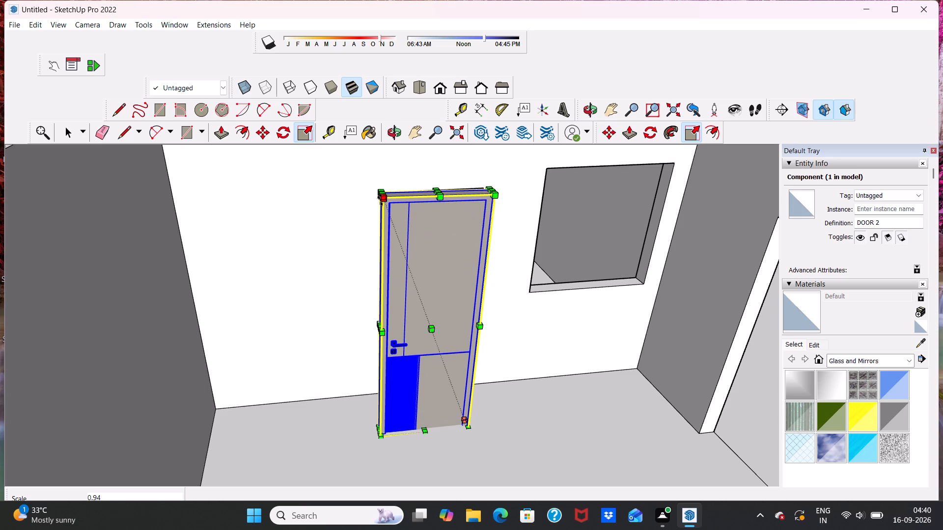
{"action": "left_click_drag", "start_coordinate": [381, 201], "coordinate": [387, 202]}
{"action": "scroll", "coordinate": [434, 204], "scroll_direction": "up", "scroll_amount": 4}
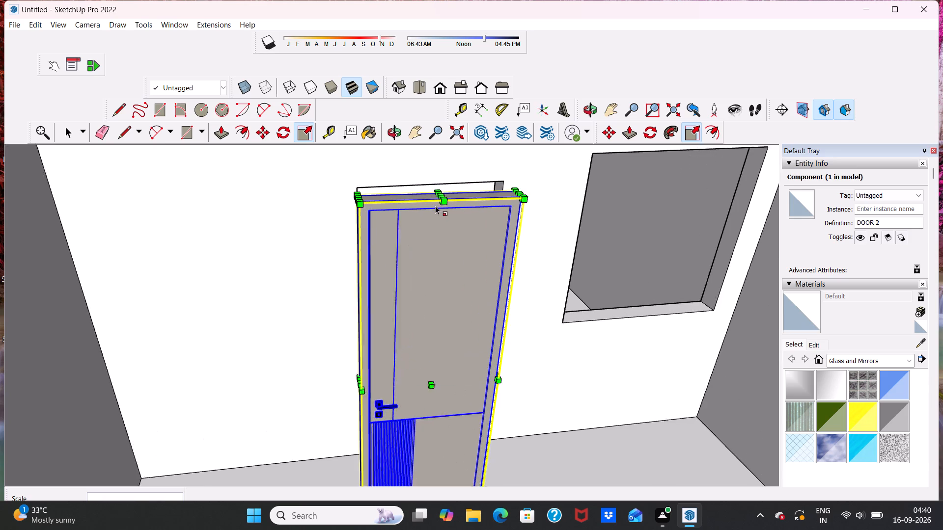
{"action": "scroll", "coordinate": [435, 206], "scroll_direction": "up", "scroll_amount": 1}
{"action": "left_click_drag", "start_coordinate": [445, 202], "coordinate": [445, 194]}
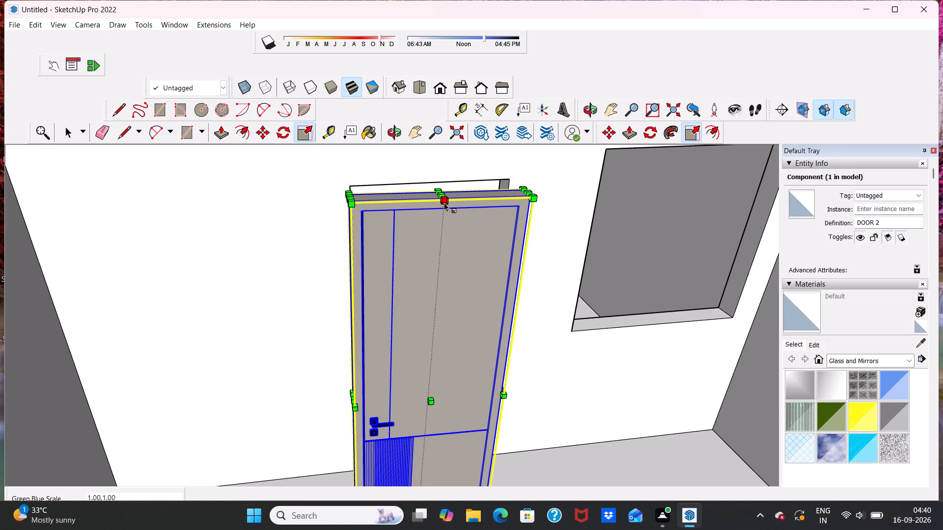
{"action": "scroll", "coordinate": [450, 221], "scroll_direction": "down", "scroll_amount": 10}
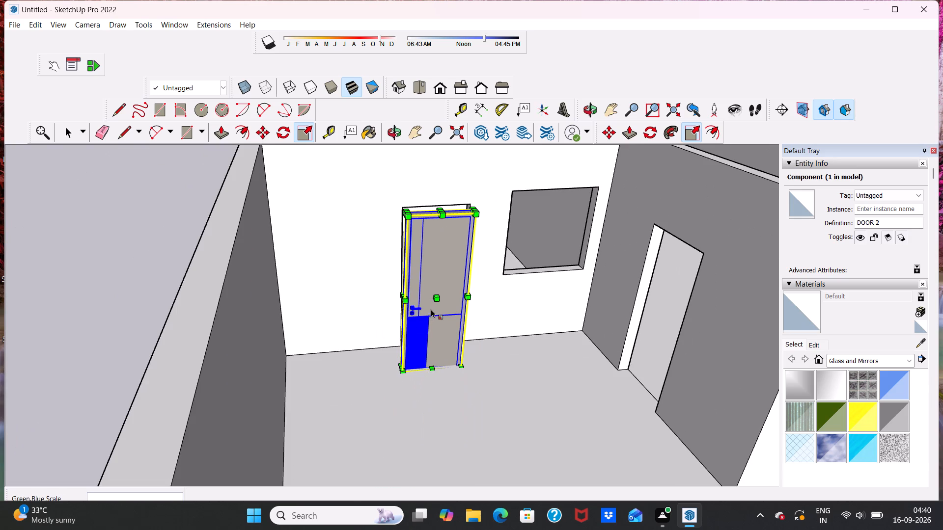
{"action": "scroll", "coordinate": [436, 292], "scroll_direction": "up", "scroll_amount": 3}
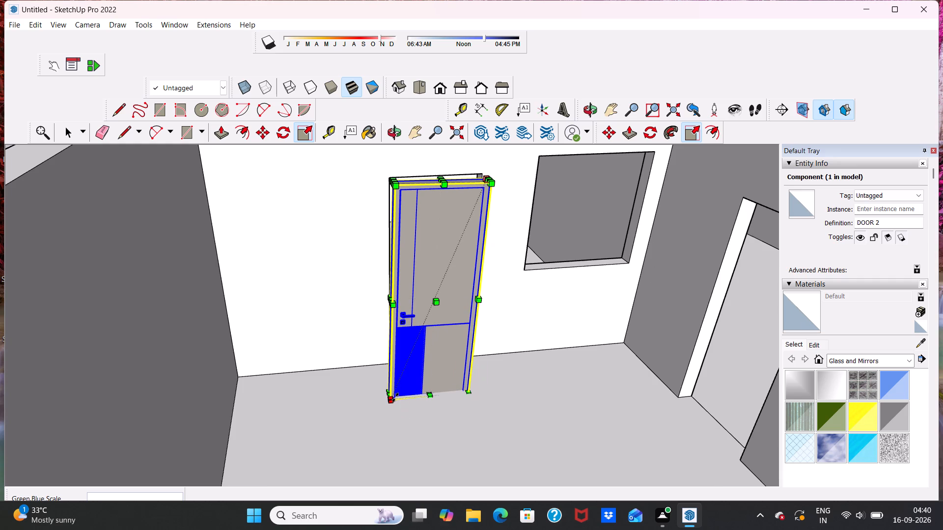
Scale the door uniformly to about 0.86 from its bottom corner, and adjust its width and depth from the handle-side edge.
{"action": "left_click_drag", "start_coordinate": [393, 398], "coordinate": [392, 368]}
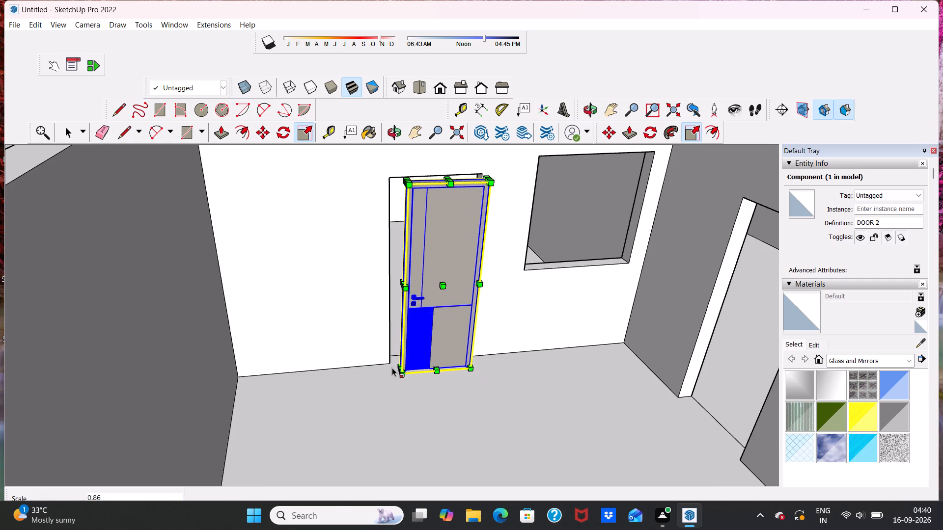
{"action": "scroll", "coordinate": [404, 371], "scroll_direction": "up", "scroll_amount": 5}
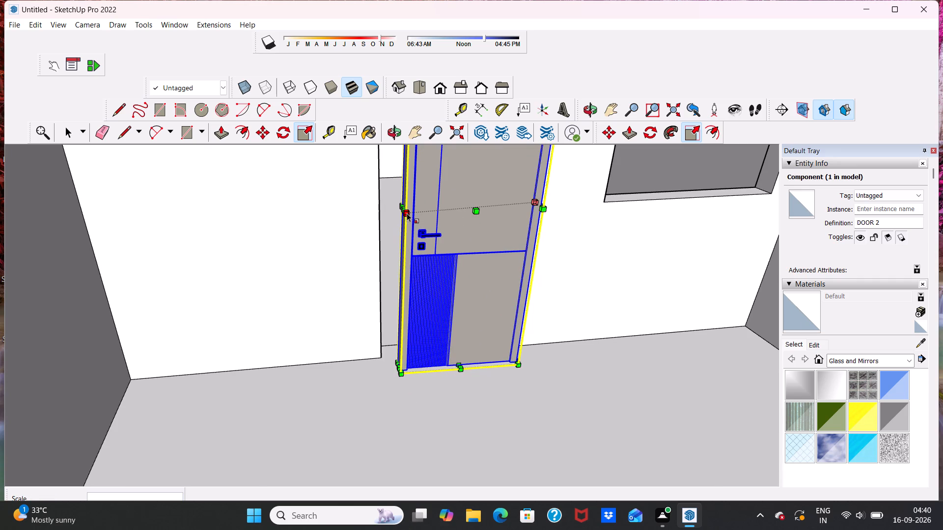
{"action": "left_click_drag", "start_coordinate": [407, 213], "coordinate": [396, 217]}
{"action": "scroll", "coordinate": [399, 219], "scroll_direction": "down", "scroll_amount": 5}
{"action": "scroll", "coordinate": [455, 233], "scroll_direction": "down", "scroll_amount": 3}
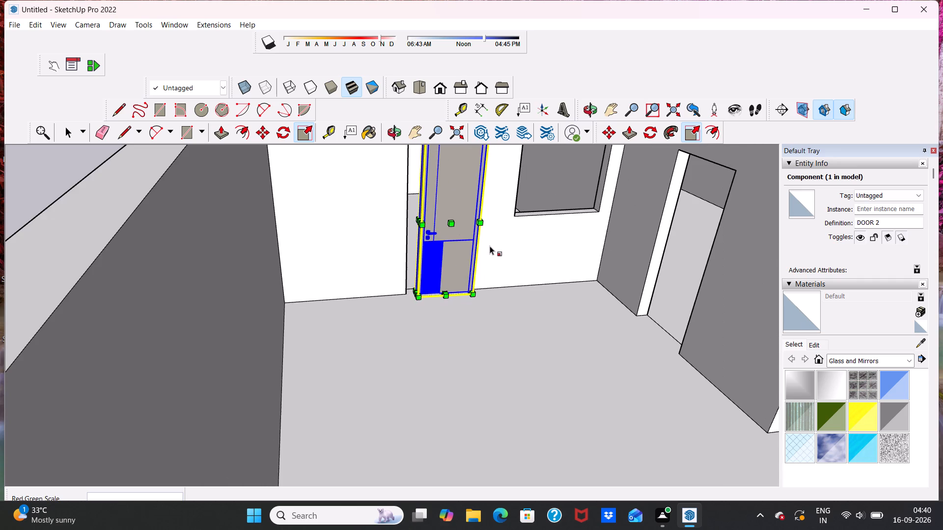
{"action": "scroll", "coordinate": [499, 249], "scroll_direction": "up", "scroll_amount": 1}
{"action": "key", "text": "space"}
{"action": "scroll", "coordinate": [499, 250], "scroll_direction": "up", "scroll_amount": 1}
{"action": "scroll", "coordinate": [447, 277], "scroll_direction": "down", "scroll_amount": 4}
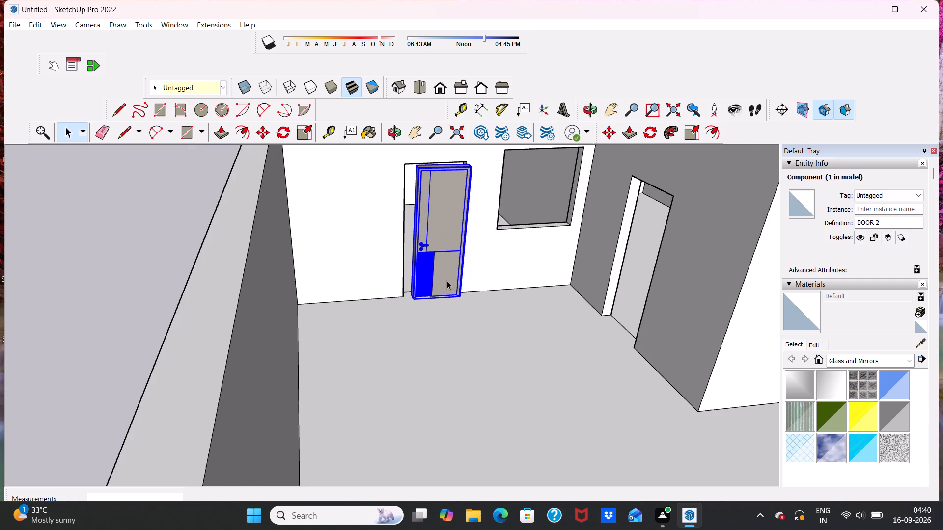
{"action": "scroll", "coordinate": [447, 281], "scroll_direction": "down", "scroll_amount": 1}
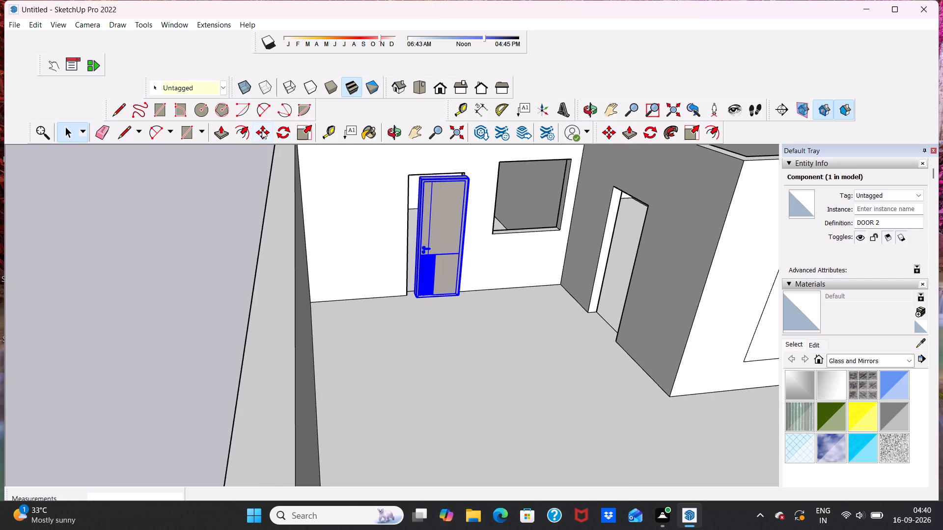
Move the door about 6" by its bottom corner to the bottom corner of the back wall's doorway.
{"action": "left_click", "coordinate": [262, 130]}
{"action": "scroll", "coordinate": [420, 293], "scroll_direction": "up", "scroll_amount": 3}
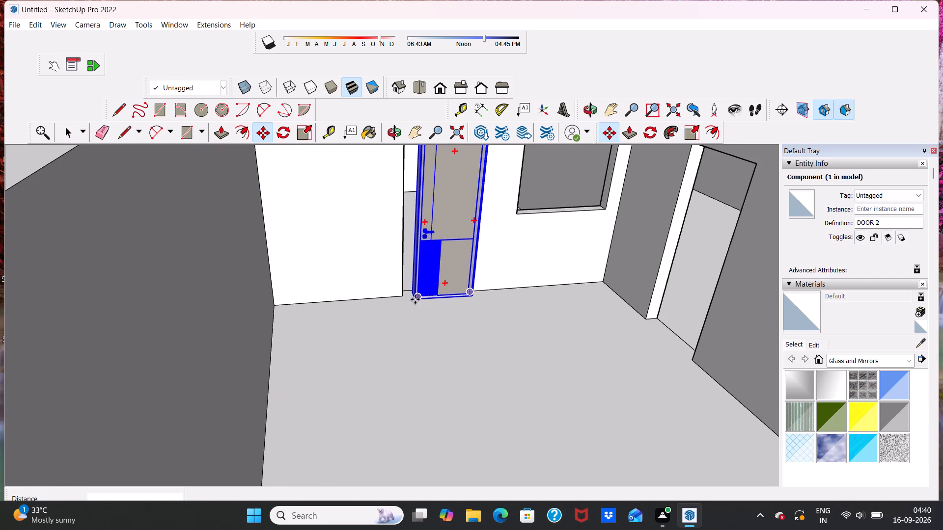
{"action": "left_click", "coordinate": [416, 297]}
{"action": "scroll", "coordinate": [408, 289], "scroll_direction": "up", "scroll_amount": 4}
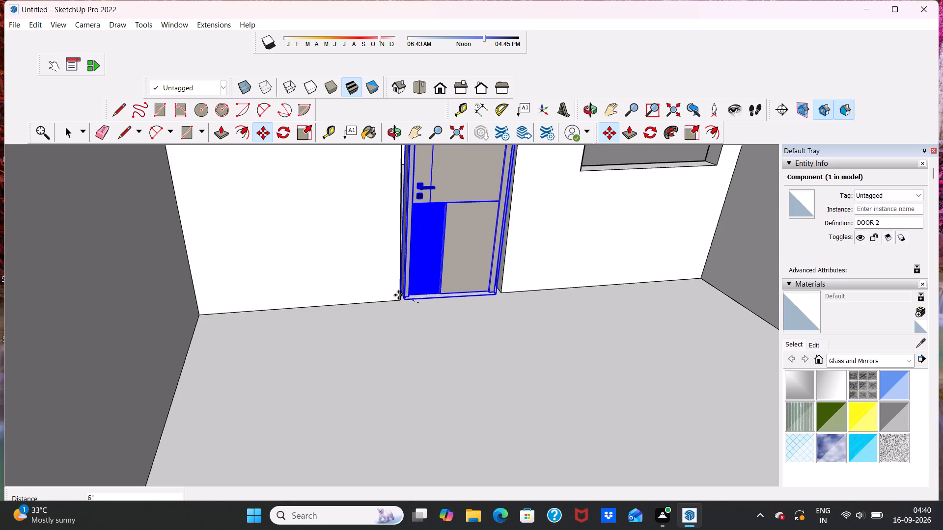
{"action": "left_click", "coordinate": [398, 295]}
{"action": "scroll", "coordinate": [491, 280], "scroll_direction": "up", "scroll_amount": 1}
{"action": "scroll", "coordinate": [478, 299], "scroll_direction": "down", "scroll_amount": 7}
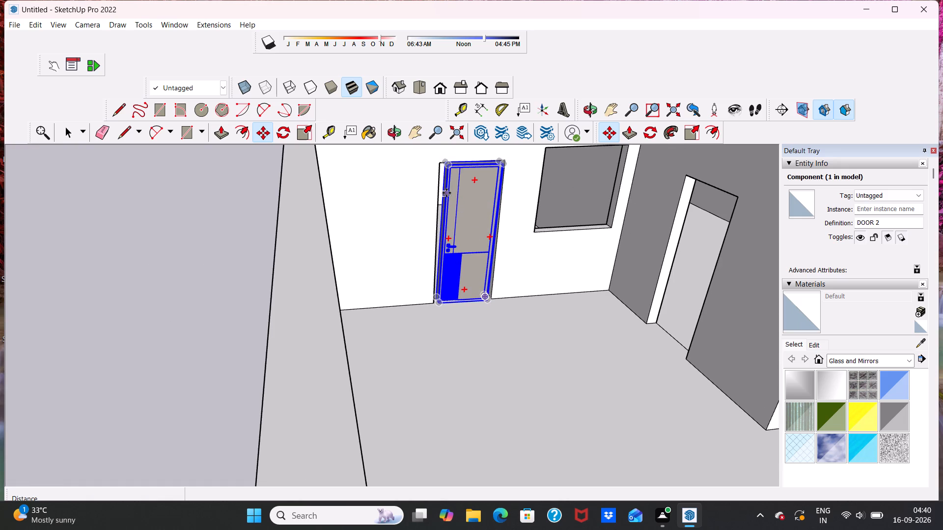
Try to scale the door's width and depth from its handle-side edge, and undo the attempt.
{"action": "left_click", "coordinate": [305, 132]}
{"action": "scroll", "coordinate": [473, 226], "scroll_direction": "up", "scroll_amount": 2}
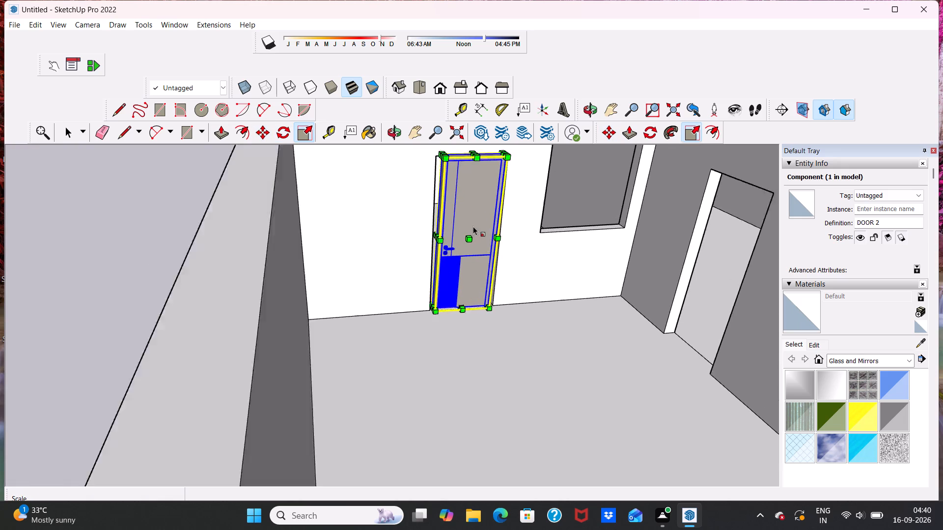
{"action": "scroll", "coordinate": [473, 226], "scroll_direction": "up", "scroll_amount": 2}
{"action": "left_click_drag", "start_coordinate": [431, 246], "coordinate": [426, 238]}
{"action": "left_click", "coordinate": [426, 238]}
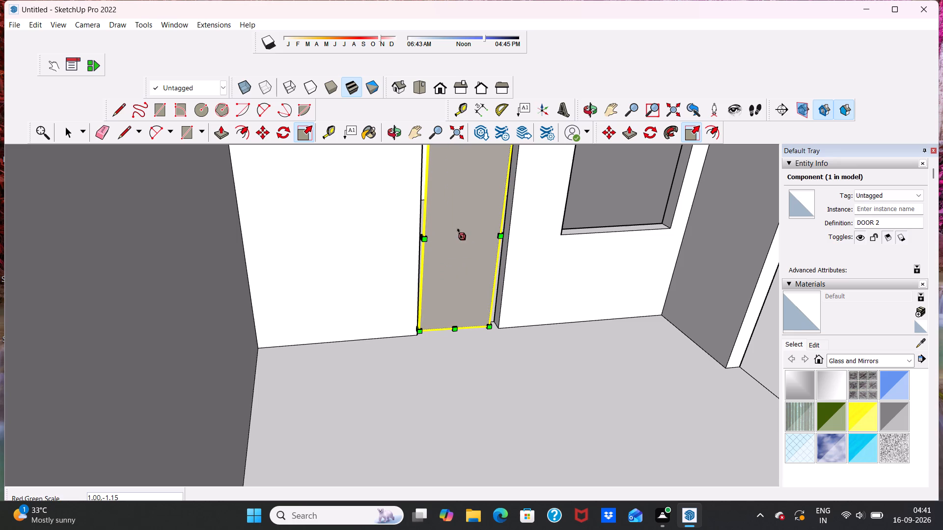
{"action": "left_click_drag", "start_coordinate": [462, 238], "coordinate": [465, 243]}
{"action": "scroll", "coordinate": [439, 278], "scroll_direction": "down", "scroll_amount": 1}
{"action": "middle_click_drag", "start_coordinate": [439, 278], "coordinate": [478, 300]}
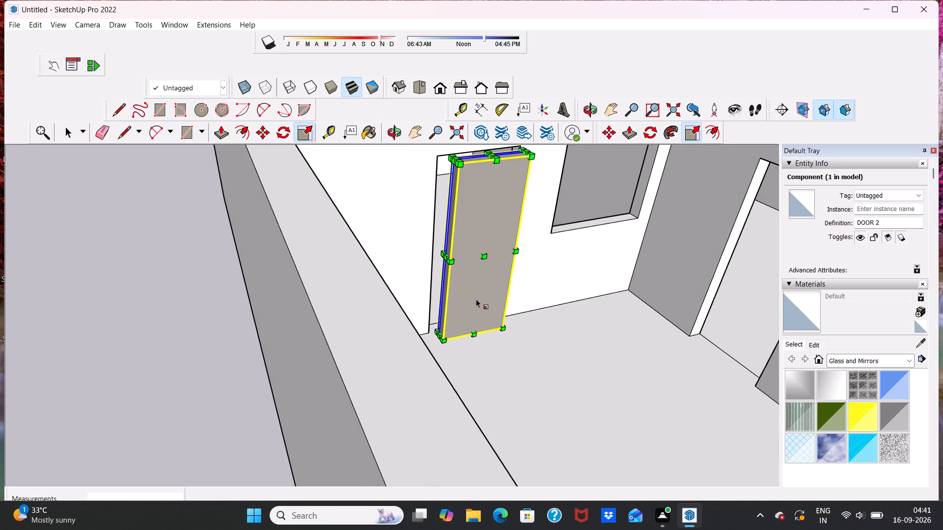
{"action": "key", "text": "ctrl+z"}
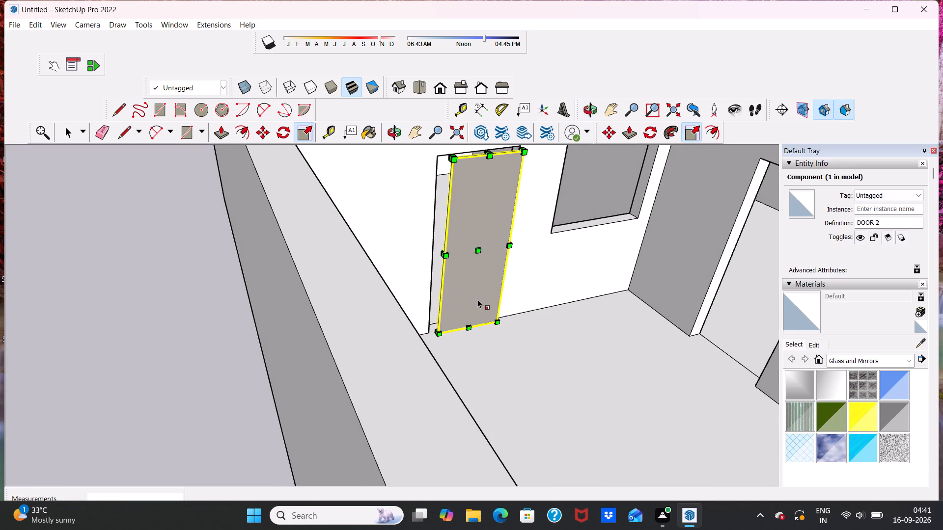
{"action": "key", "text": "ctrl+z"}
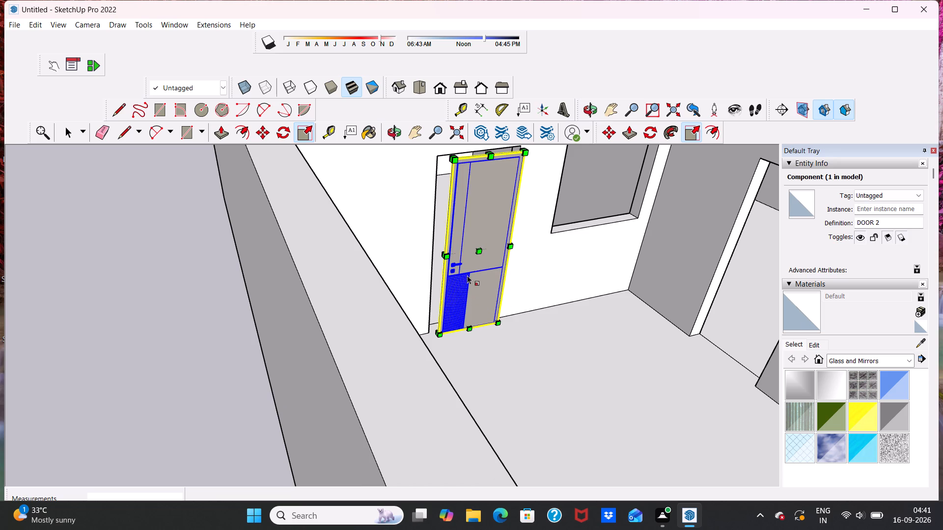
Scale the door uniformly to about 0.90 from its bottom handle-side corner.
{"action": "scroll", "coordinate": [431, 159], "scroll_direction": "up", "scroll_amount": 5}
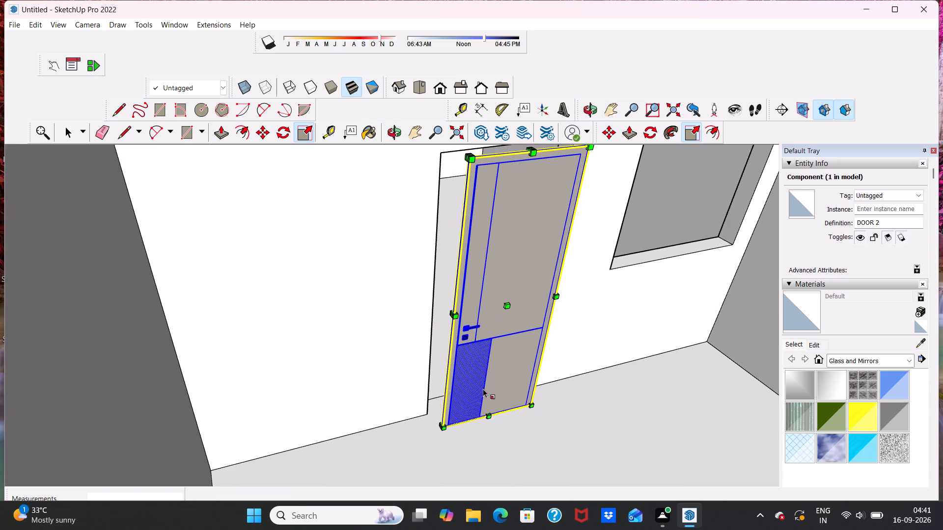
{"action": "left_click_drag", "start_coordinate": [446, 427], "coordinate": [441, 408]}
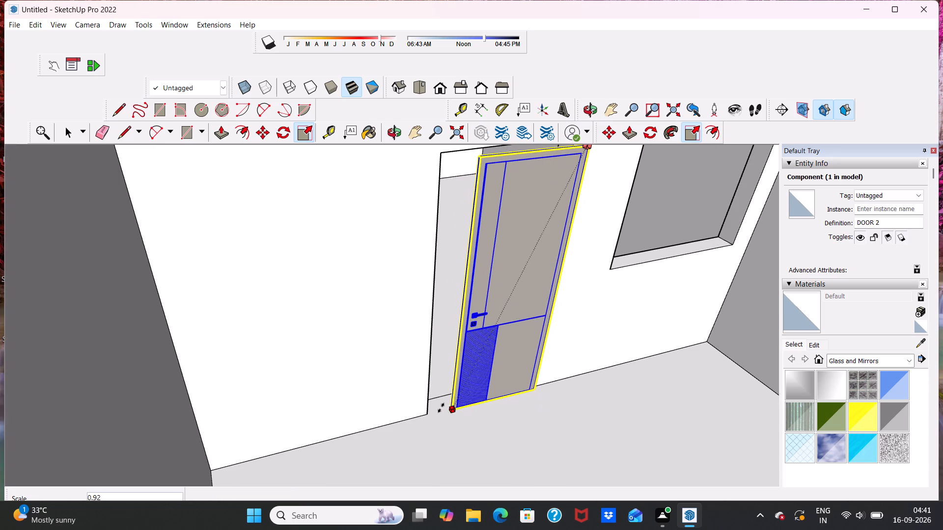
{"action": "left_click_drag", "start_coordinate": [441, 408], "coordinate": [427, 403]}
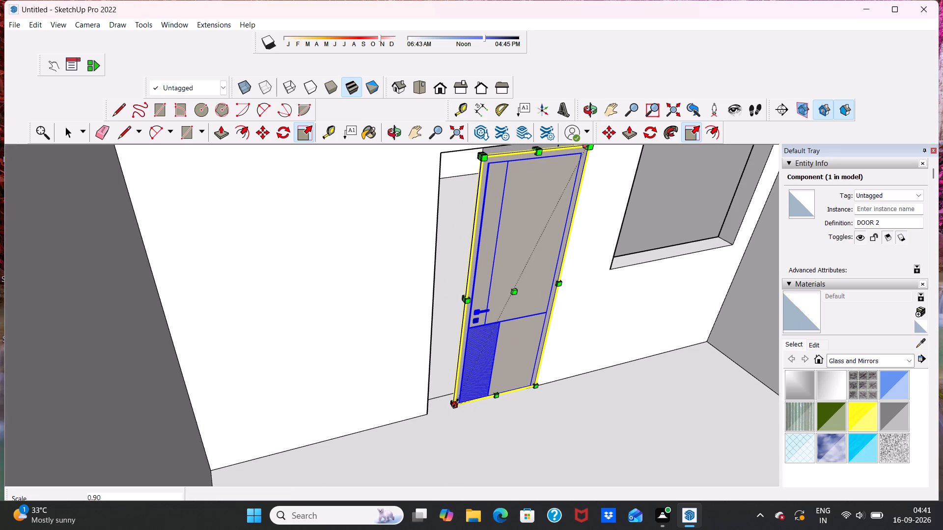
Scale the door from its handle-side edge to about 1.26 in width and 4.00 in depth to fill the doorway.
{"action": "scroll", "coordinate": [439, 368], "scroll_direction": "up", "scroll_amount": 4}
{"action": "scroll", "coordinate": [514, 295], "scroll_direction": "down", "scroll_amount": 2}
{"action": "scroll", "coordinate": [504, 275], "scroll_direction": "up", "scroll_amount": 1}
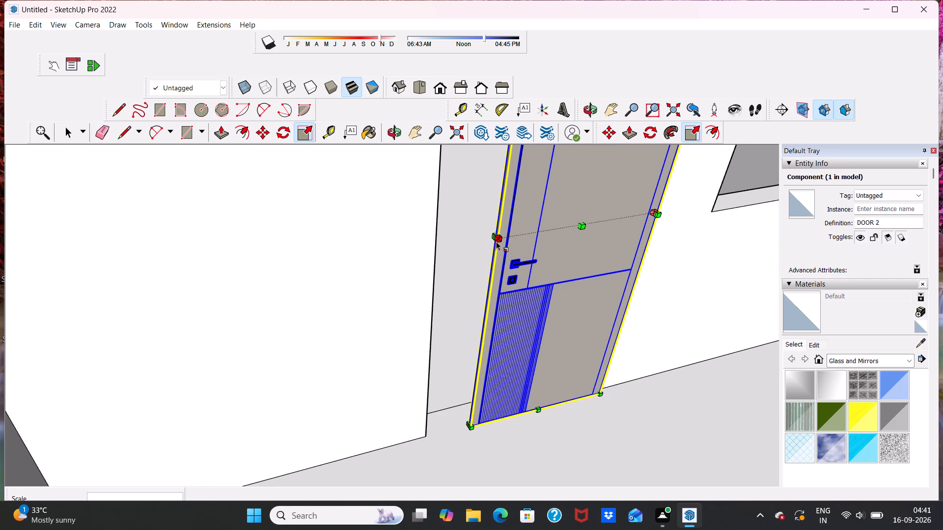
{"action": "scroll", "coordinate": [492, 239], "scroll_direction": "up", "scroll_amount": 5}
{"action": "scroll", "coordinate": [490, 291], "scroll_direction": "down", "scroll_amount": 9}
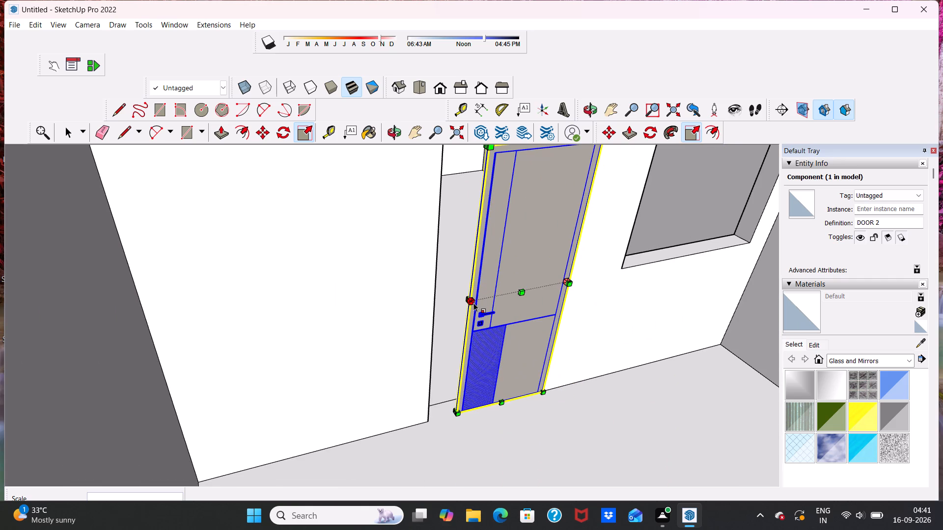
{"action": "left_click_drag", "start_coordinate": [473, 303], "coordinate": [447, 311]}
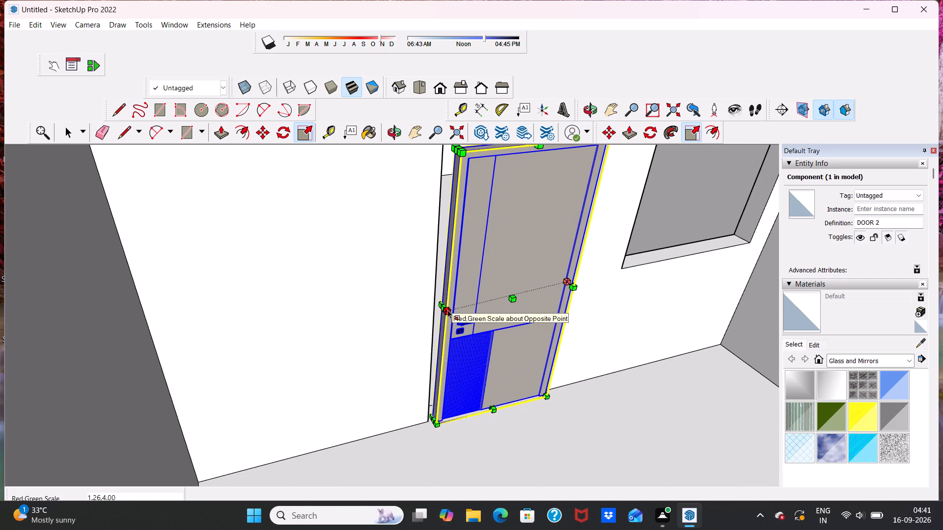
{"action": "scroll", "coordinate": [441, 308], "scroll_direction": "down", "scroll_amount": 5}
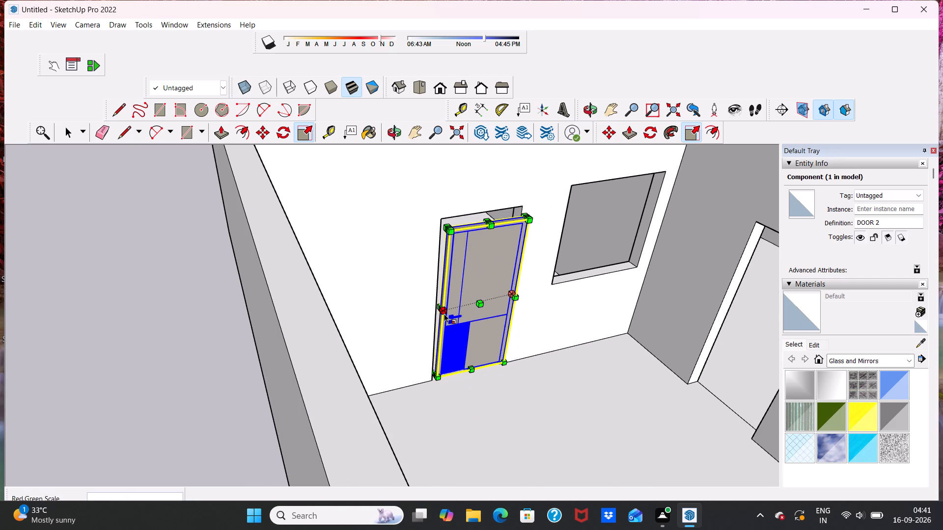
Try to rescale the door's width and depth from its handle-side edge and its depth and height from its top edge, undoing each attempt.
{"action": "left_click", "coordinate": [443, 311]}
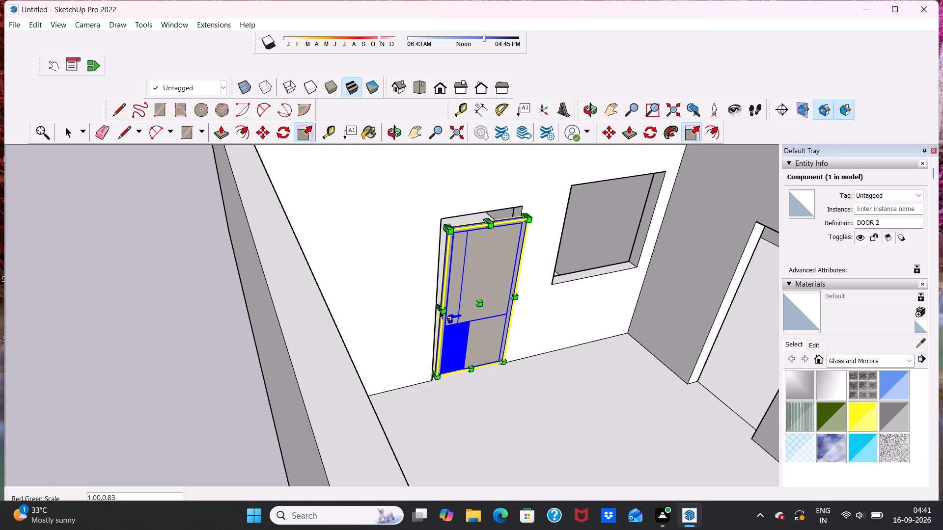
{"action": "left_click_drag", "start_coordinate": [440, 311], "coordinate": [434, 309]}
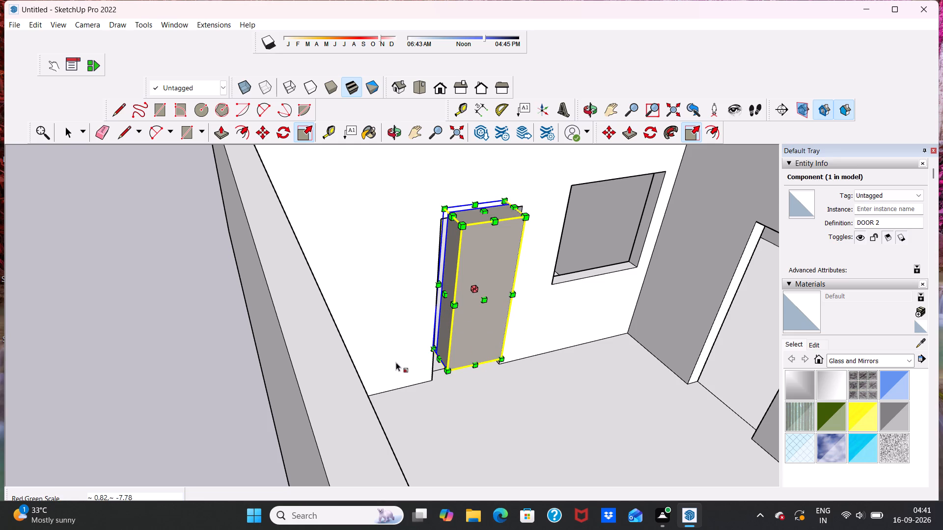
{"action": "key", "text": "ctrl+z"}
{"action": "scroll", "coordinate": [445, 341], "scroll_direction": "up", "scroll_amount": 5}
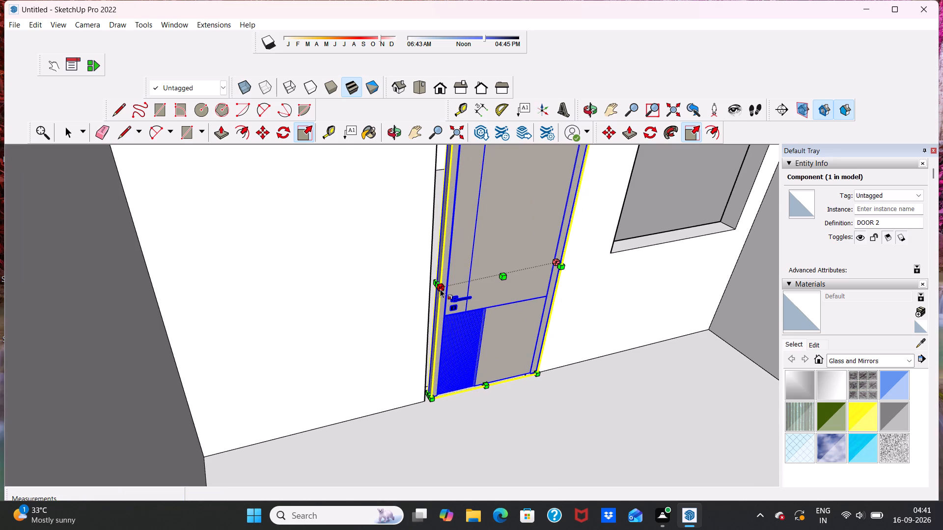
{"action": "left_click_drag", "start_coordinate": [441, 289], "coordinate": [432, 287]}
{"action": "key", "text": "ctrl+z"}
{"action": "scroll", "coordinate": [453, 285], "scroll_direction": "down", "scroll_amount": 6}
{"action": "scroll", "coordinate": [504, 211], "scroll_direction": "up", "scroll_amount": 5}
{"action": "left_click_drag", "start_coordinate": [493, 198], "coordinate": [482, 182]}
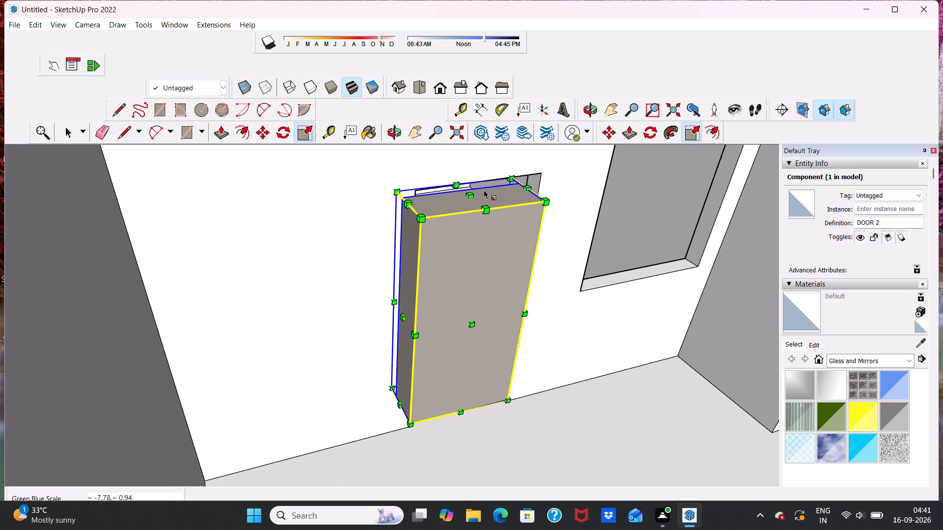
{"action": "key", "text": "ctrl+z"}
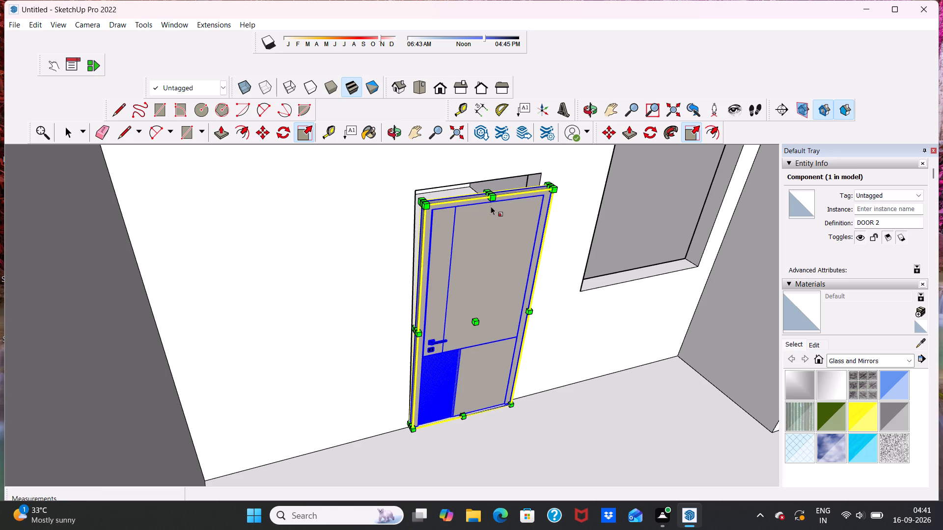
Adjust the door's overall size with a uniform scale from its top corner on the window side.
{"action": "scroll", "coordinate": [486, 188], "scroll_direction": "up", "scroll_amount": 6}
{"action": "scroll", "coordinate": [509, 217], "scroll_direction": "down", "scroll_amount": 7}
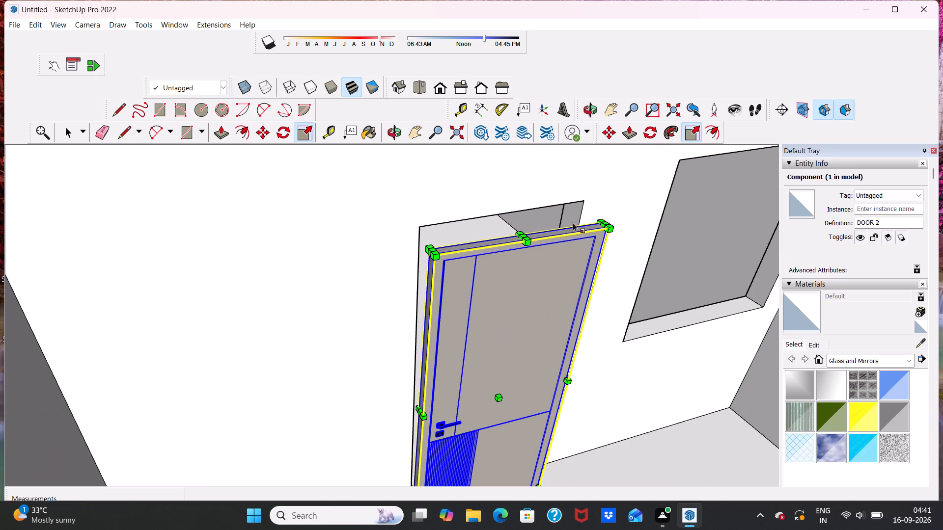
{"action": "left_click_drag", "start_coordinate": [612, 230], "coordinate": [589, 221]}
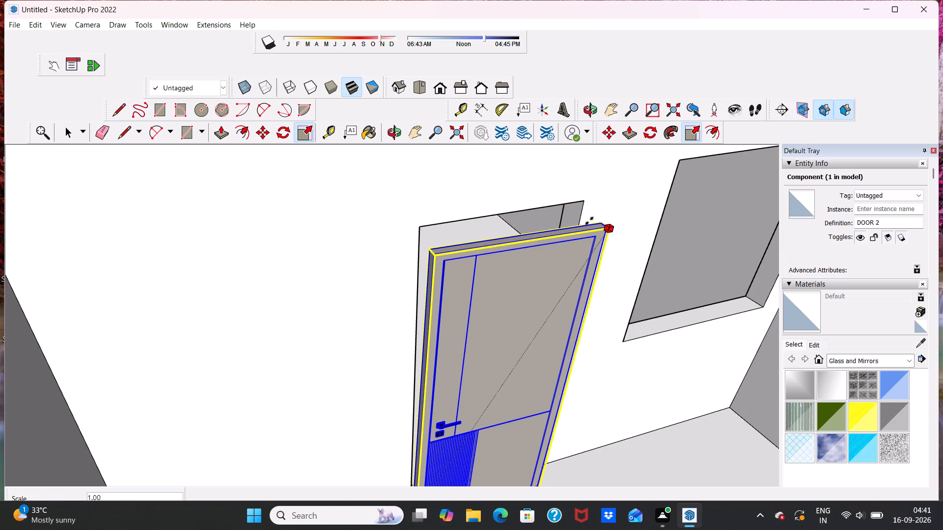
{"action": "left_click_drag", "start_coordinate": [589, 221], "coordinate": [583, 219]}
{"action": "left_click_drag", "start_coordinate": [613, 225], "coordinate": [572, 198]}
{"action": "scroll", "coordinate": [586, 219], "scroll_direction": "up", "scroll_amount": 3}
{"action": "scroll", "coordinate": [498, 225], "scroll_direction": "down", "scroll_amount": 8}
{"action": "scroll", "coordinate": [432, 235], "scroll_direction": "up", "scroll_amount": 3}
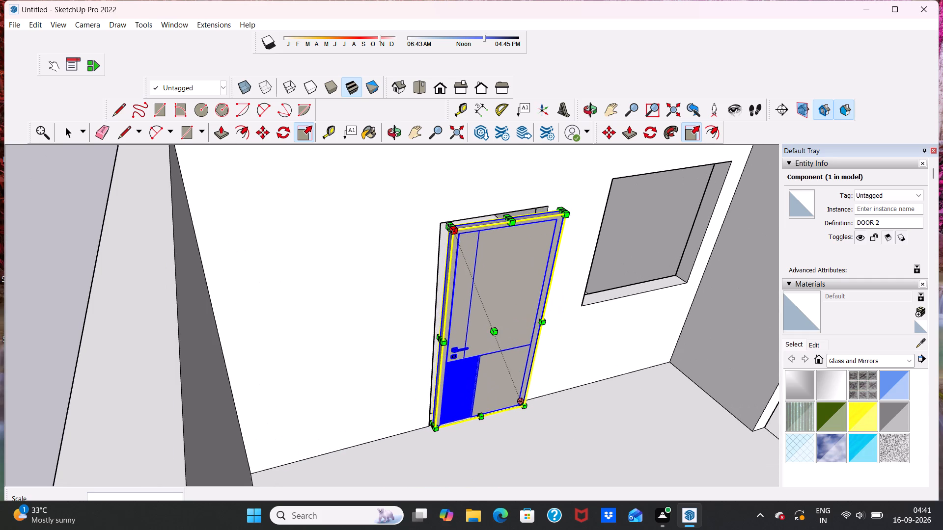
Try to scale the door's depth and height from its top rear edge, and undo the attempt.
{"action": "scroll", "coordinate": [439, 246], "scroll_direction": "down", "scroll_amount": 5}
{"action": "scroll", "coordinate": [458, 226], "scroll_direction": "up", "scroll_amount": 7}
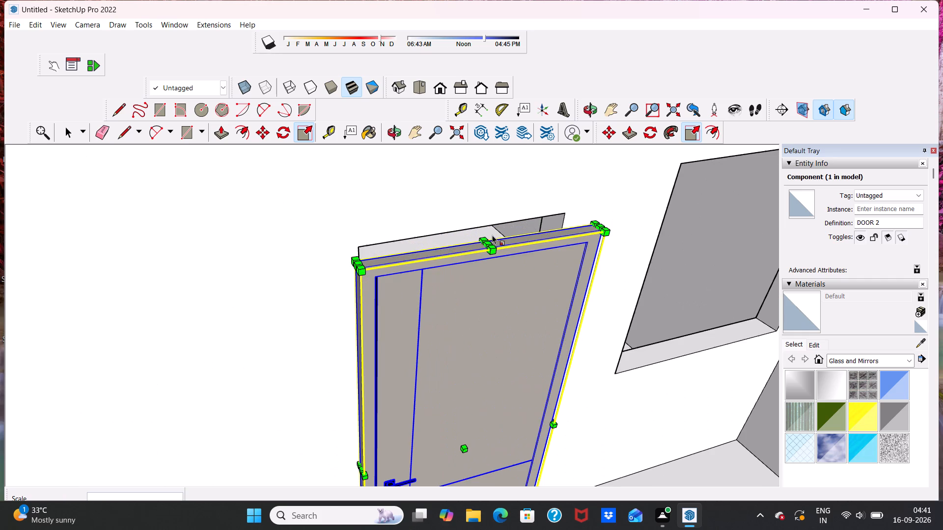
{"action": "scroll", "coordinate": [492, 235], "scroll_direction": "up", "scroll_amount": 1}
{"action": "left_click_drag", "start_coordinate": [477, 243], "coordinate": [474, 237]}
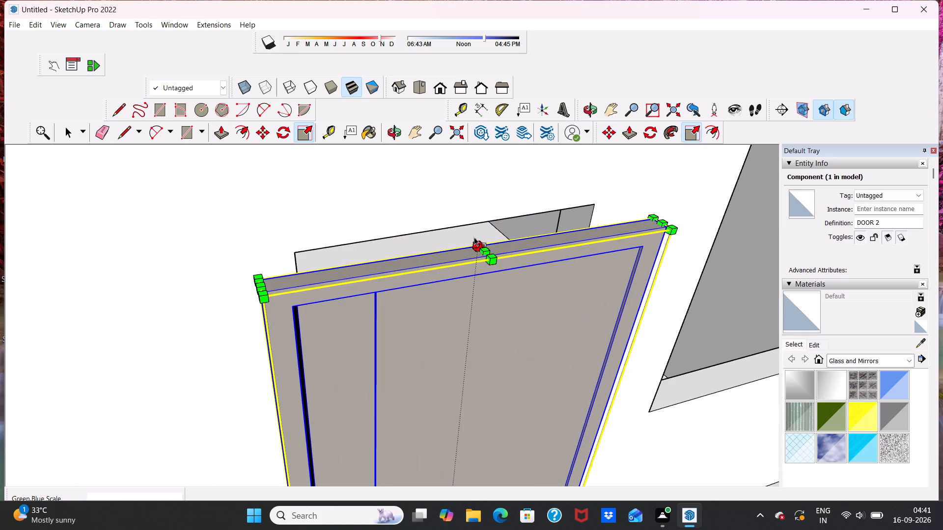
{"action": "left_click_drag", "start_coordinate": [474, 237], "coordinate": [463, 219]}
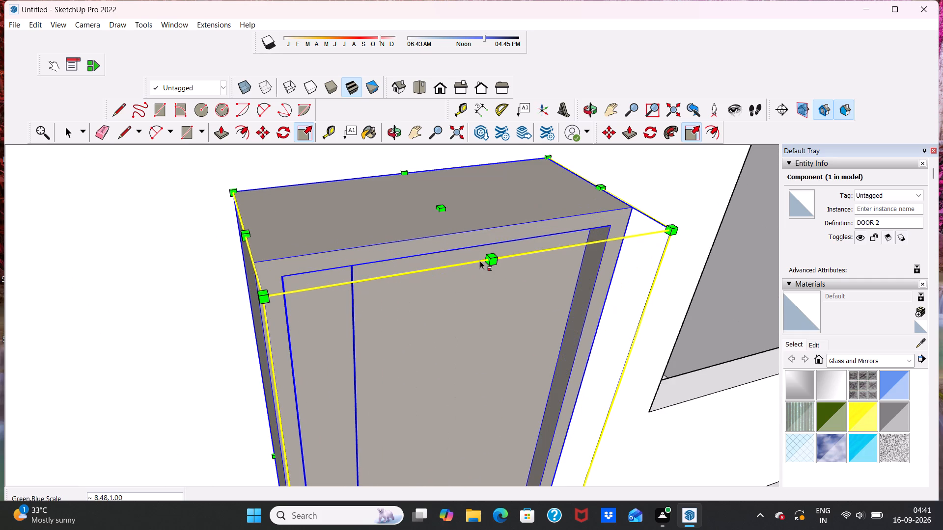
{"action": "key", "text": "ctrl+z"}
Scale the door's depth and height from its top front edge to make it thinner.
{"action": "scroll", "coordinate": [481, 262], "scroll_direction": "up", "scroll_amount": 4}
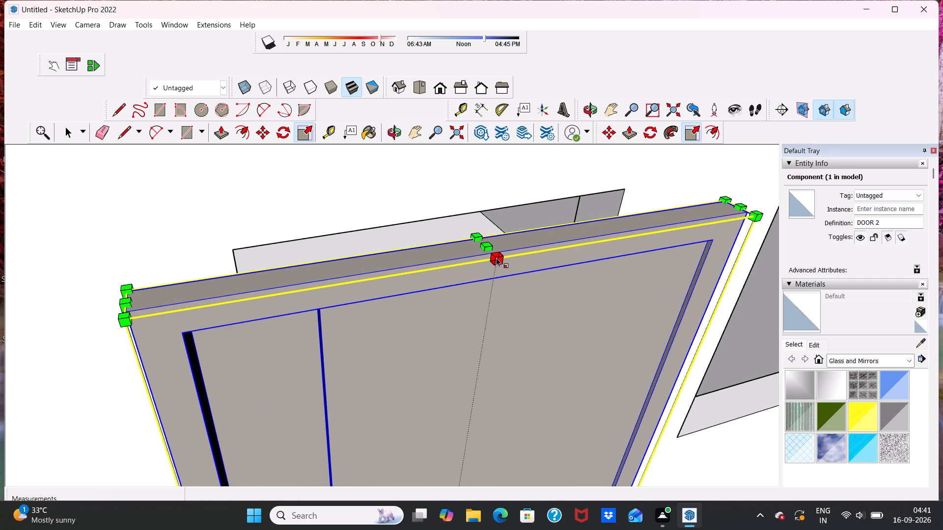
{"action": "left_click_drag", "start_coordinate": [496, 258], "coordinate": [487, 239]}
{"action": "scroll", "coordinate": [470, 241], "scroll_direction": "down", "scroll_amount": 4}
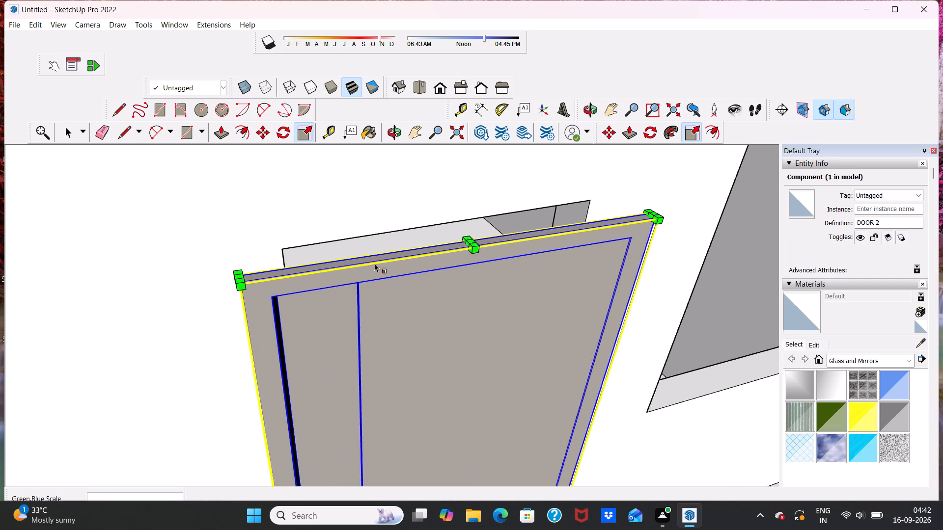
Move the door about 2 7/8" by its top window-side corner to the matching top corner of the back wall's doorway, with a 1/8" correction.
{"action": "scroll", "coordinate": [374, 263], "scroll_direction": "down", "scroll_amount": 2}
{"action": "scroll", "coordinate": [332, 266], "scroll_direction": "down", "scroll_amount": 7}
{"action": "middle_click_drag", "start_coordinate": [423, 262], "coordinate": [404, 211]}
{"action": "scroll", "coordinate": [404, 211], "scroll_direction": "up", "scroll_amount": 2}
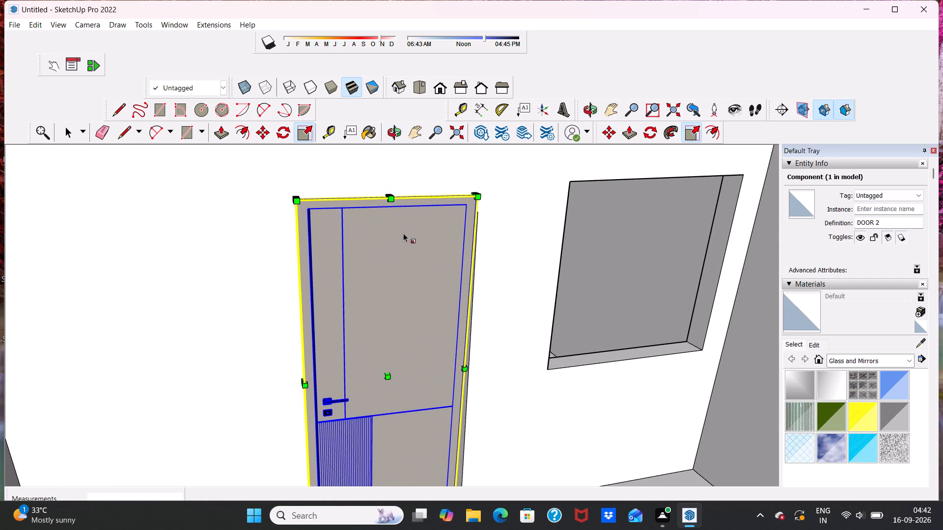
{"action": "middle_click_drag", "start_coordinate": [404, 233], "coordinate": [166, 246]}
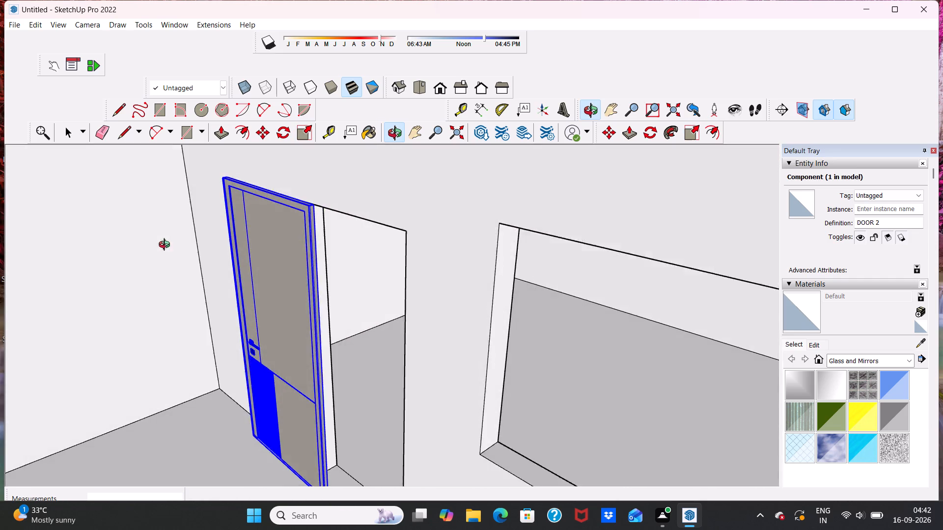
{"action": "middle_click_drag", "start_coordinate": [166, 246], "coordinate": [162, 249]}
{"action": "scroll", "coordinate": [270, 253], "scroll_direction": "down", "scroll_amount": 6}
{"action": "scroll", "coordinate": [328, 250], "scroll_direction": "down", "scroll_amount": 17}
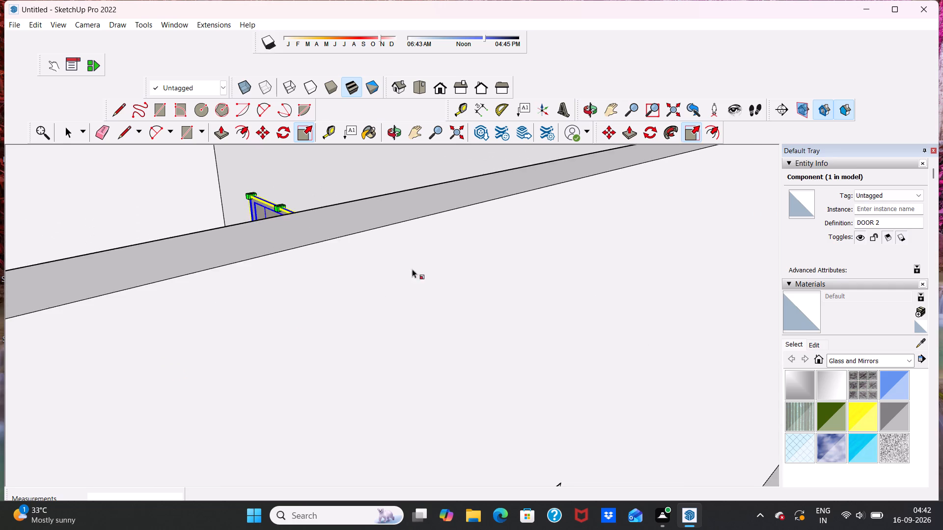
{"action": "scroll", "coordinate": [412, 269], "scroll_direction": "down", "scroll_amount": 11}
{"action": "middle_click_drag", "start_coordinate": [275, 233], "coordinate": [376, 263]}
{"action": "scroll", "coordinate": [362, 331], "scroll_direction": "up", "scroll_amount": 5}
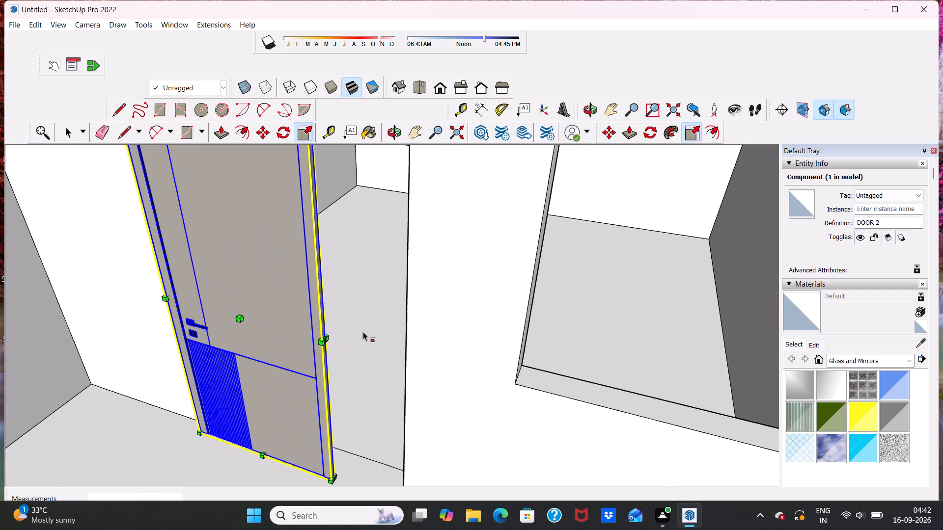
{"action": "scroll", "coordinate": [302, 332], "scroll_direction": "down", "scroll_amount": 5}
{"action": "middle_click_drag", "start_coordinate": [255, 352], "coordinate": [403, 349]}
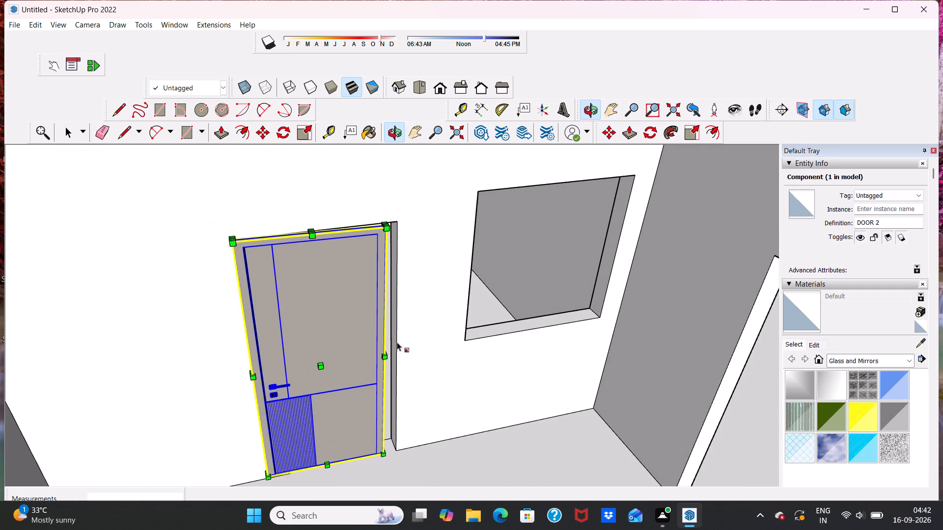
{"action": "key", "text": "space"}
{"action": "left_click", "coordinate": [264, 130]}
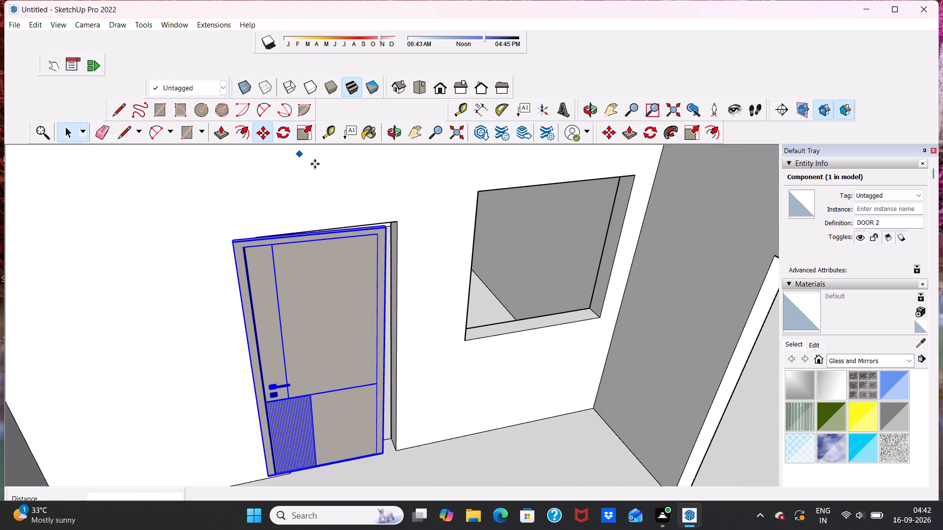
{"action": "left_click_drag", "start_coordinate": [385, 229], "coordinate": [398, 224]}
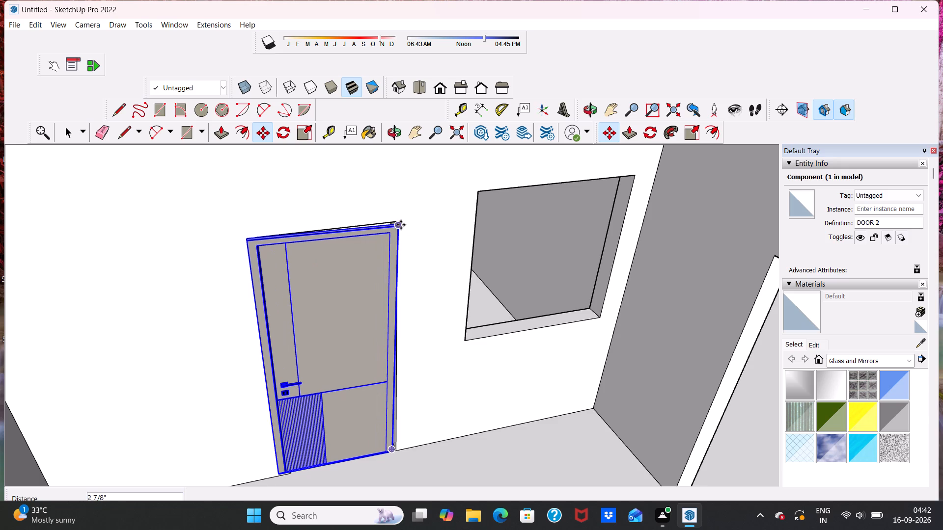
{"action": "left_click_drag", "start_coordinate": [401, 225], "coordinate": [398, 219]}
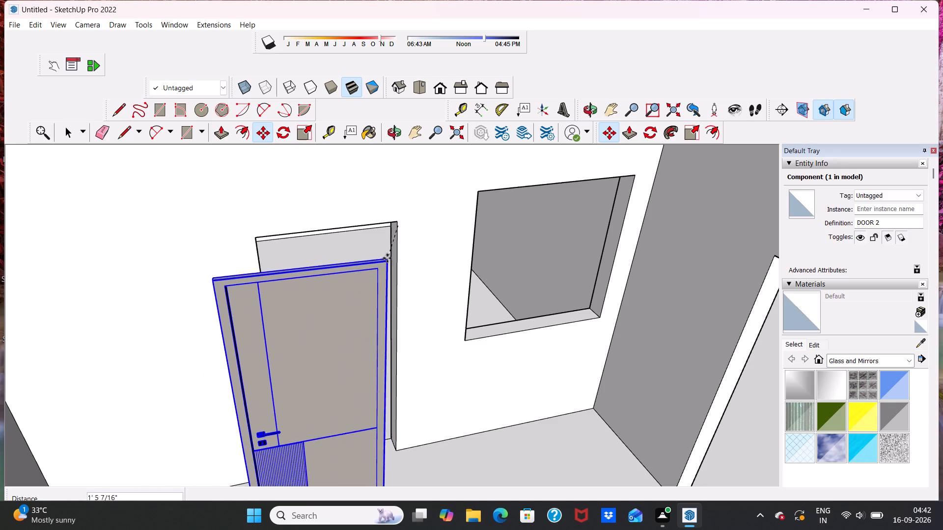
{"action": "left_click", "coordinate": [397, 224]}
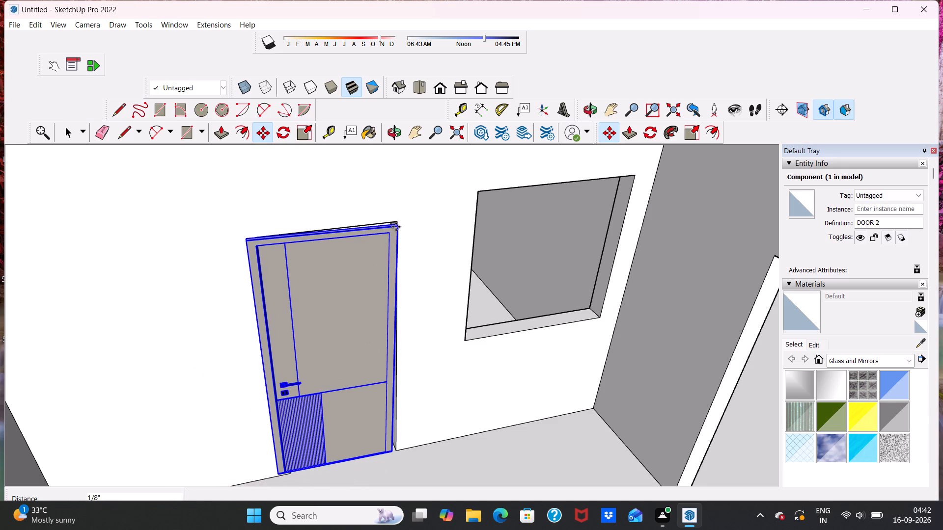
{"action": "scroll", "coordinate": [390, 271], "scroll_direction": "up", "scroll_amount": 4}
{"action": "middle_click_drag", "start_coordinate": [388, 322], "coordinate": [332, 185]}
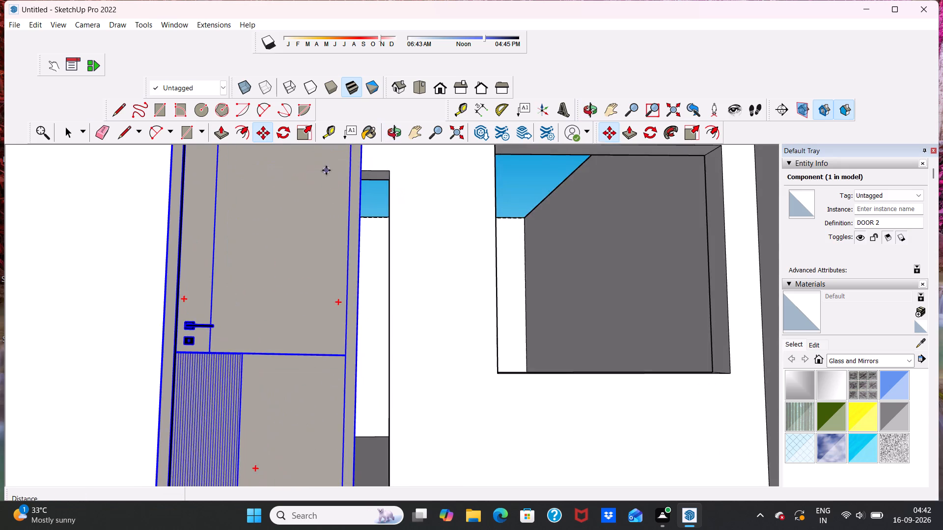
Move the door 6" toward the window by its bottom window-side corner to meet the back wall doorway's window-side edge.
{"action": "scroll", "coordinate": [326, 170], "scroll_direction": "down", "scroll_amount": 5}
{"action": "scroll", "coordinate": [360, 205], "scroll_direction": "down", "scroll_amount": 4}
{"action": "scroll", "coordinate": [302, 377], "scroll_direction": "down", "scroll_amount": 14}
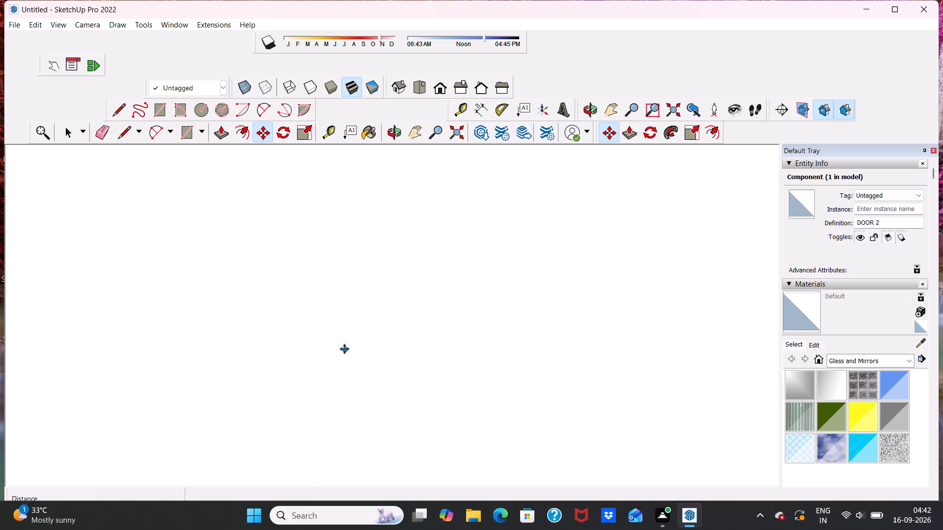
{"action": "scroll", "coordinate": [344, 349], "scroll_direction": "down", "scroll_amount": 5}
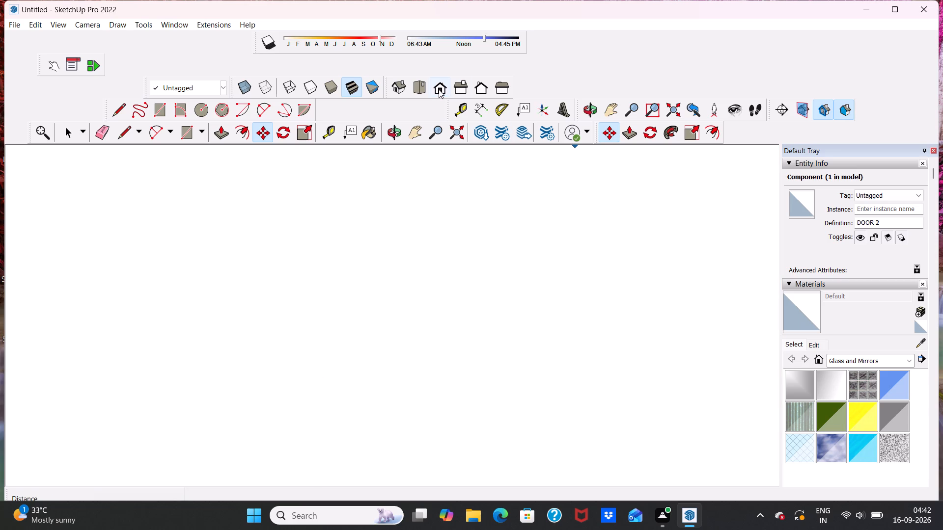
{"action": "left_click", "coordinate": [436, 89]}
{"action": "scroll", "coordinate": [409, 217], "scroll_direction": "down", "scroll_amount": 4}
{"action": "middle_click_drag", "start_coordinate": [330, 265], "coordinate": [341, 420]}
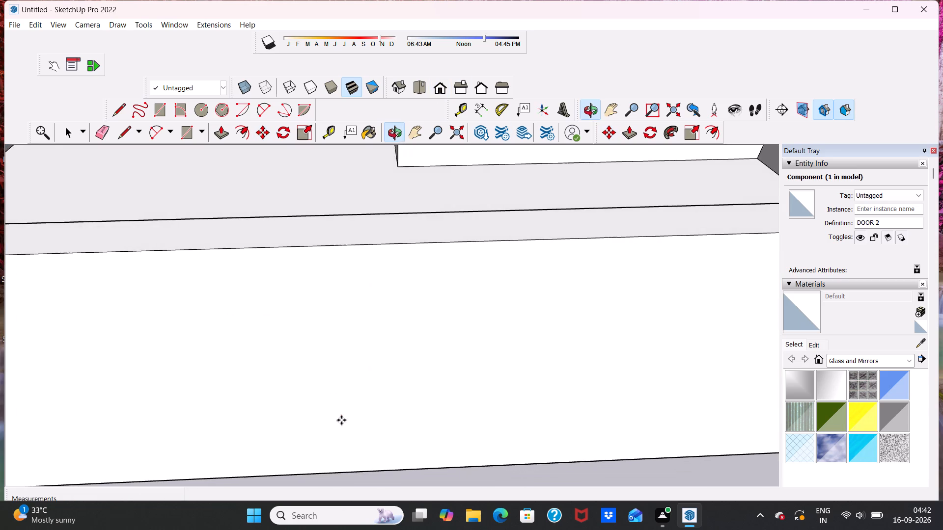
{"action": "scroll", "coordinate": [308, 227], "scroll_direction": "down", "scroll_amount": 4}
{"action": "scroll", "coordinate": [312, 275], "scroll_direction": "down", "scroll_amount": 15}
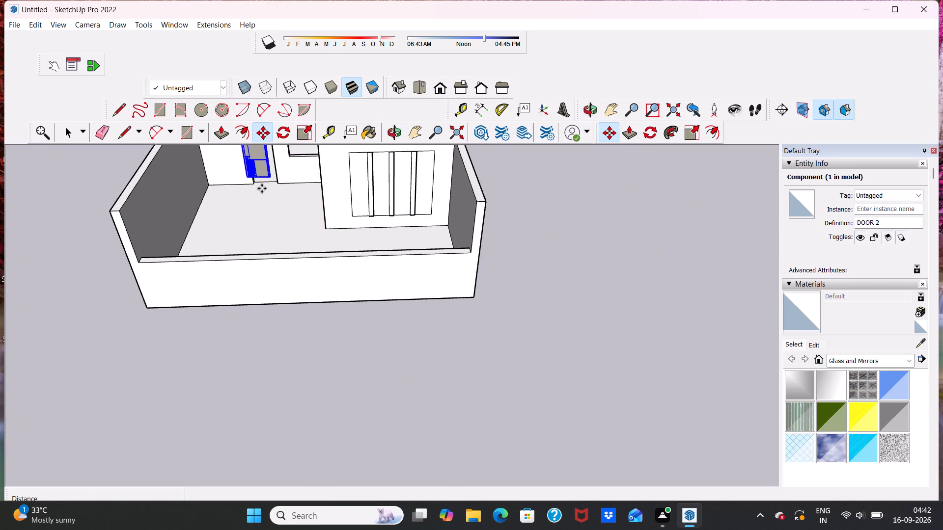
{"action": "scroll", "coordinate": [263, 185], "scroll_direction": "up", "scroll_amount": 4}
{"action": "scroll", "coordinate": [261, 271], "scroll_direction": "down", "scroll_amount": 9}
{"action": "scroll", "coordinate": [236, 155], "scroll_direction": "up", "scroll_amount": 15}
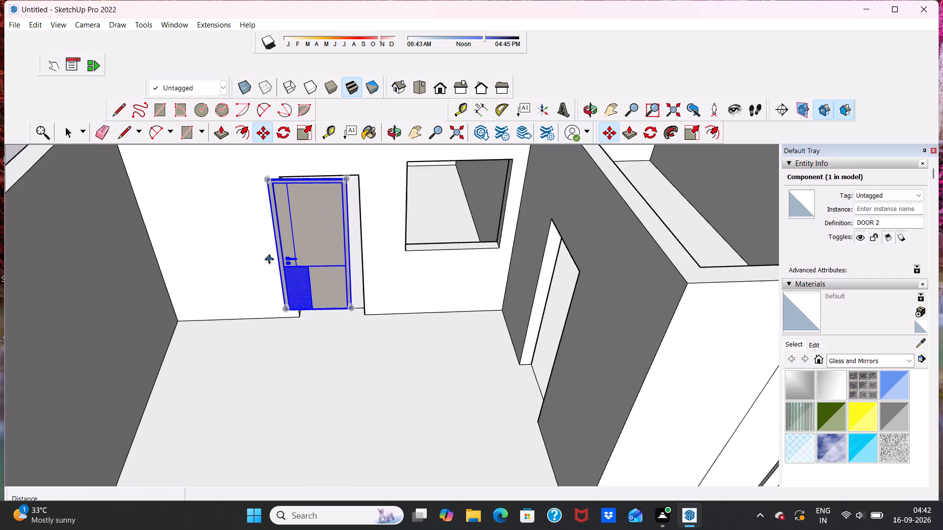
{"action": "left_click_drag", "start_coordinate": [361, 315], "coordinate": [370, 316]}
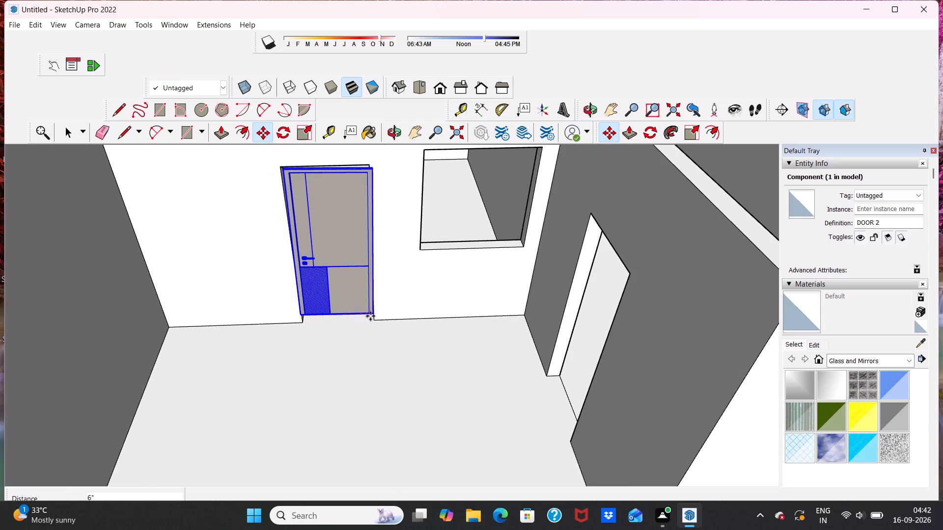
{"action": "left_click_drag", "start_coordinate": [370, 316], "coordinate": [368, 316]}
Move the door down by its bottom window-side corner to the doorway's matching front corner on the floor.
{"action": "scroll", "coordinate": [371, 311], "scroll_direction": "up", "scroll_amount": 9}
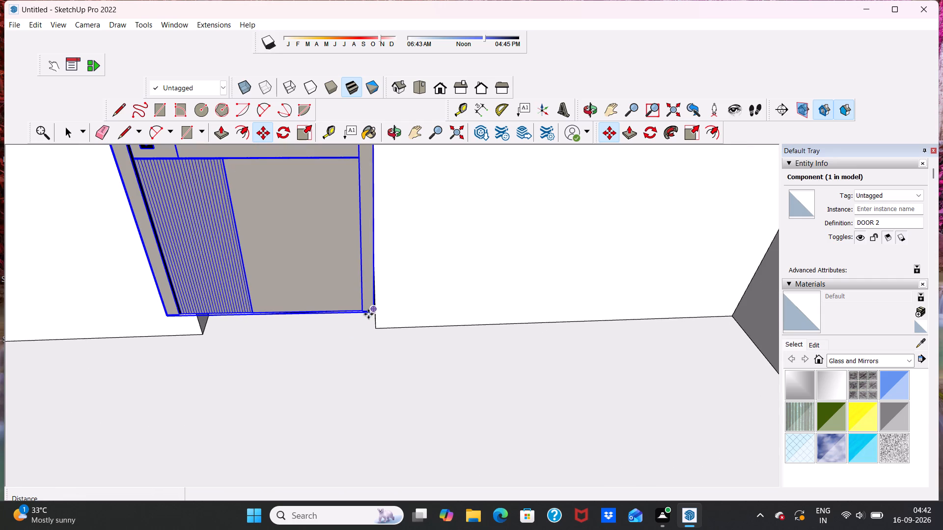
{"action": "left_click_drag", "start_coordinate": [370, 313], "coordinate": [384, 325]}
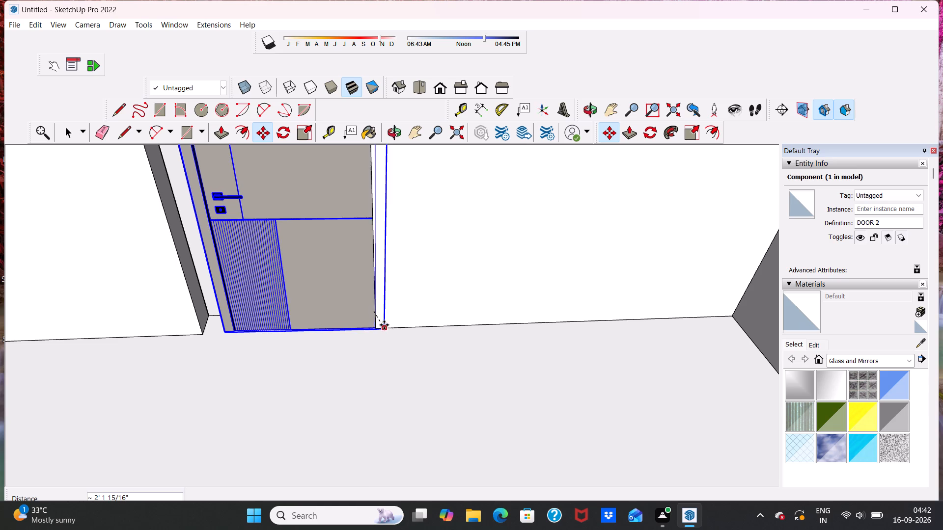
{"action": "left_click_drag", "start_coordinate": [384, 325], "coordinate": [376, 324]}
{"action": "left_click", "coordinate": [376, 324]}
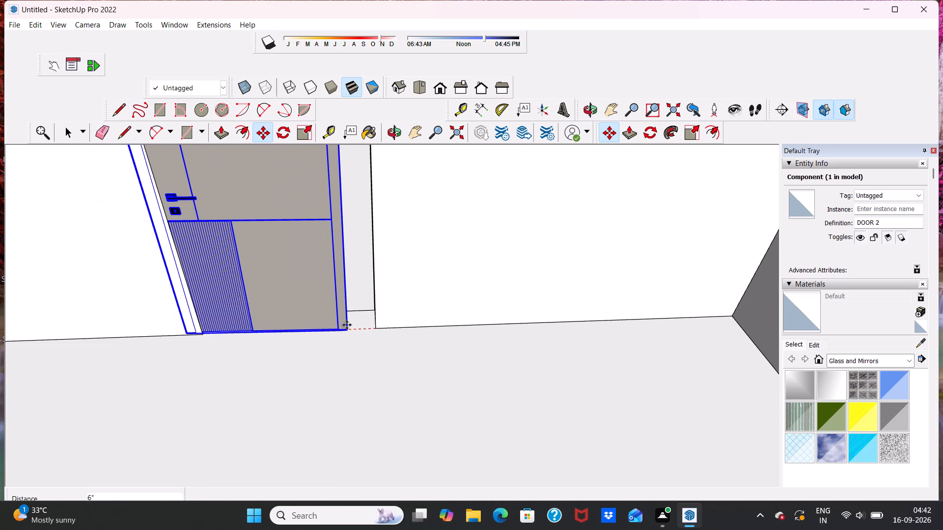
{"action": "left_click", "coordinate": [372, 327]}
{"action": "key", "text": "space"}
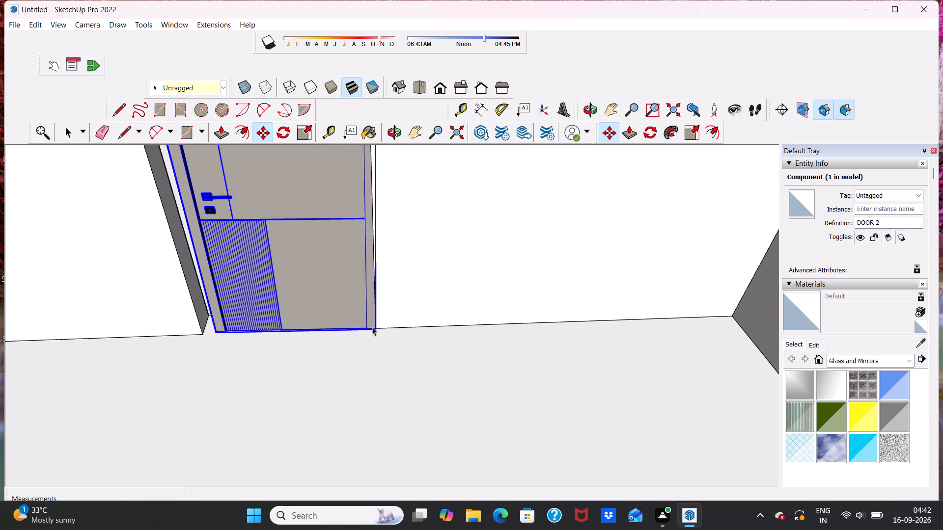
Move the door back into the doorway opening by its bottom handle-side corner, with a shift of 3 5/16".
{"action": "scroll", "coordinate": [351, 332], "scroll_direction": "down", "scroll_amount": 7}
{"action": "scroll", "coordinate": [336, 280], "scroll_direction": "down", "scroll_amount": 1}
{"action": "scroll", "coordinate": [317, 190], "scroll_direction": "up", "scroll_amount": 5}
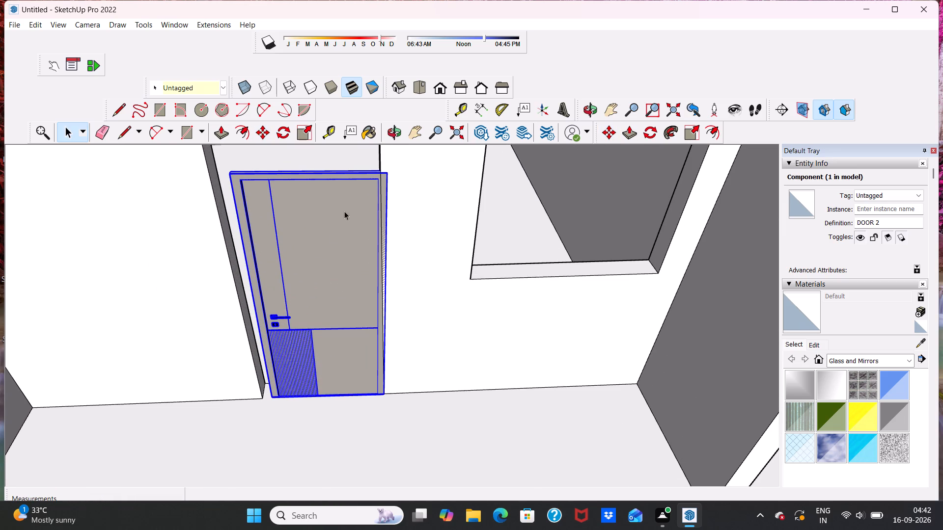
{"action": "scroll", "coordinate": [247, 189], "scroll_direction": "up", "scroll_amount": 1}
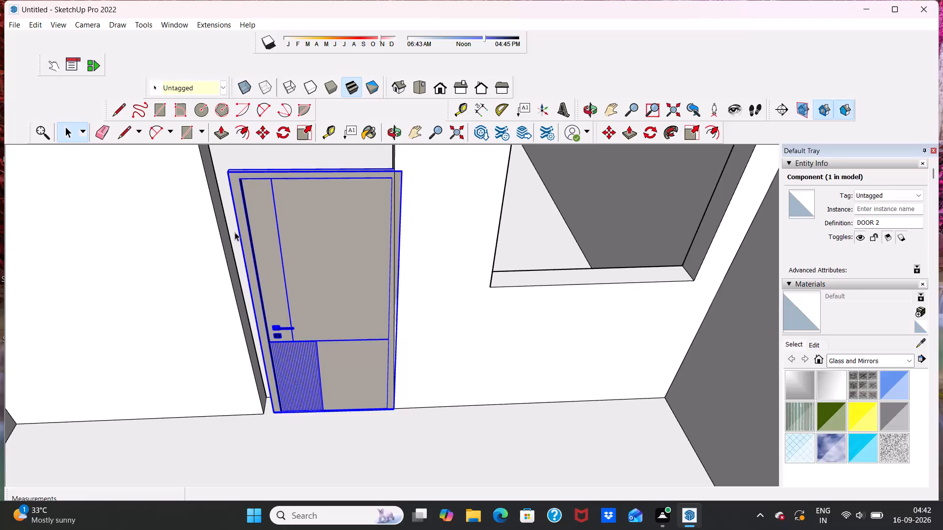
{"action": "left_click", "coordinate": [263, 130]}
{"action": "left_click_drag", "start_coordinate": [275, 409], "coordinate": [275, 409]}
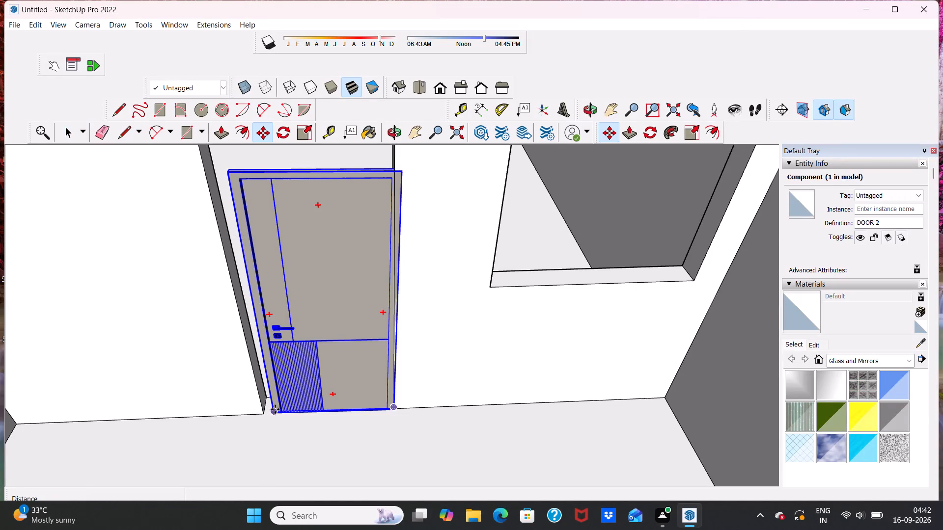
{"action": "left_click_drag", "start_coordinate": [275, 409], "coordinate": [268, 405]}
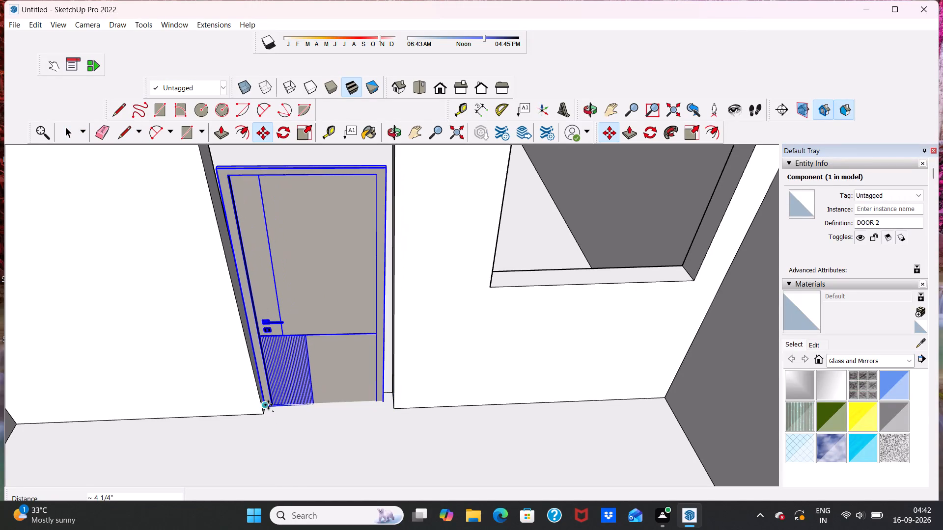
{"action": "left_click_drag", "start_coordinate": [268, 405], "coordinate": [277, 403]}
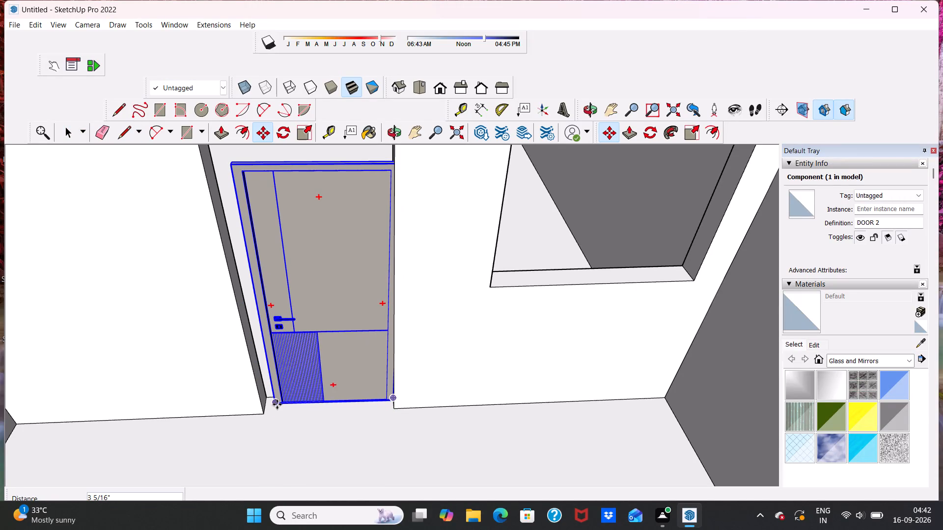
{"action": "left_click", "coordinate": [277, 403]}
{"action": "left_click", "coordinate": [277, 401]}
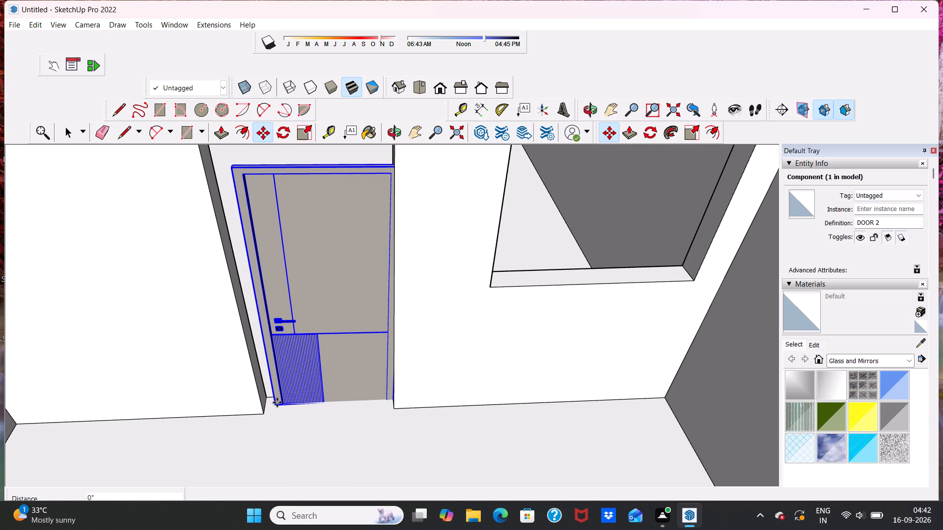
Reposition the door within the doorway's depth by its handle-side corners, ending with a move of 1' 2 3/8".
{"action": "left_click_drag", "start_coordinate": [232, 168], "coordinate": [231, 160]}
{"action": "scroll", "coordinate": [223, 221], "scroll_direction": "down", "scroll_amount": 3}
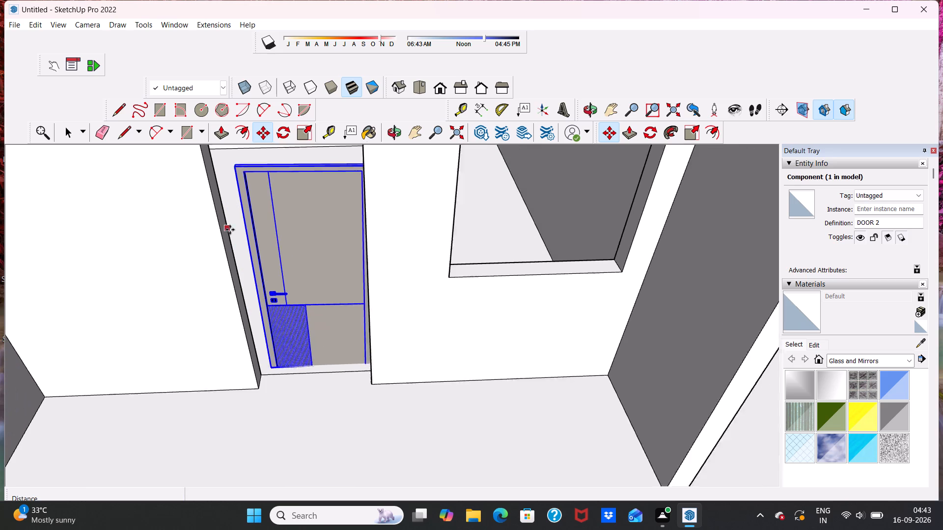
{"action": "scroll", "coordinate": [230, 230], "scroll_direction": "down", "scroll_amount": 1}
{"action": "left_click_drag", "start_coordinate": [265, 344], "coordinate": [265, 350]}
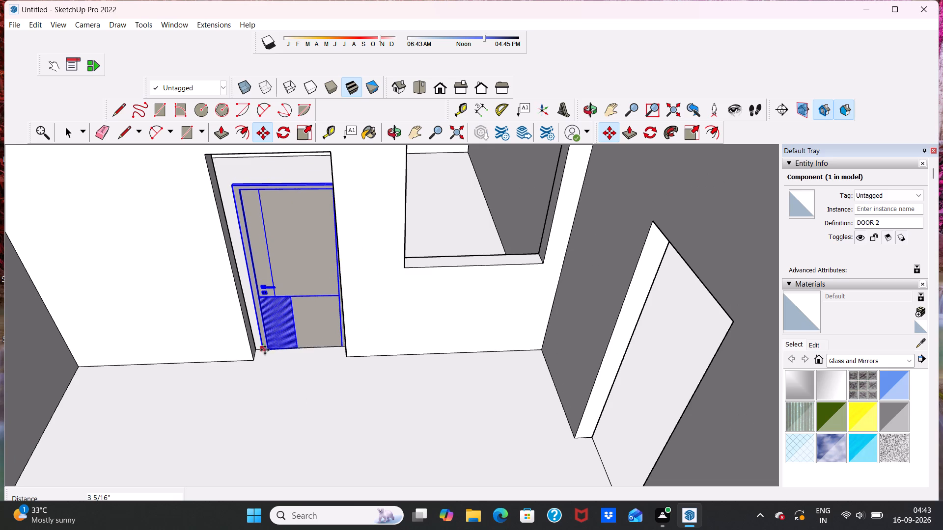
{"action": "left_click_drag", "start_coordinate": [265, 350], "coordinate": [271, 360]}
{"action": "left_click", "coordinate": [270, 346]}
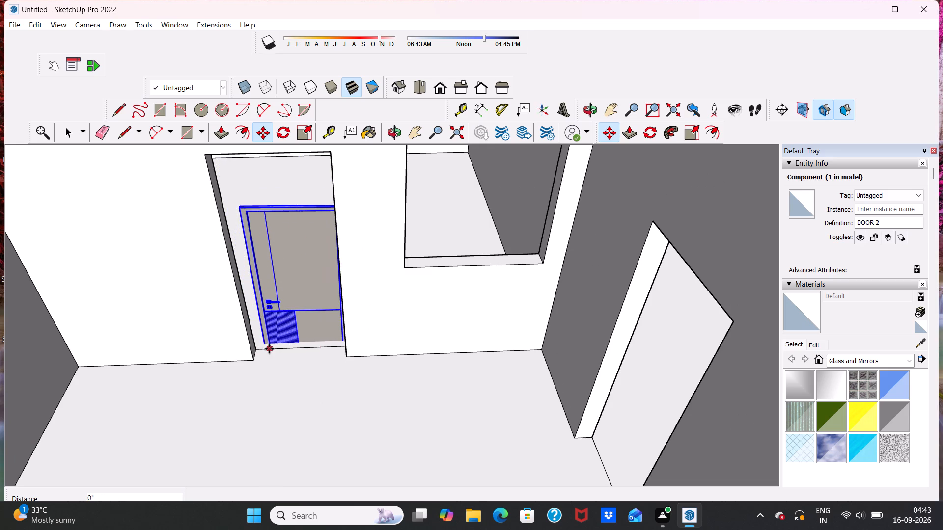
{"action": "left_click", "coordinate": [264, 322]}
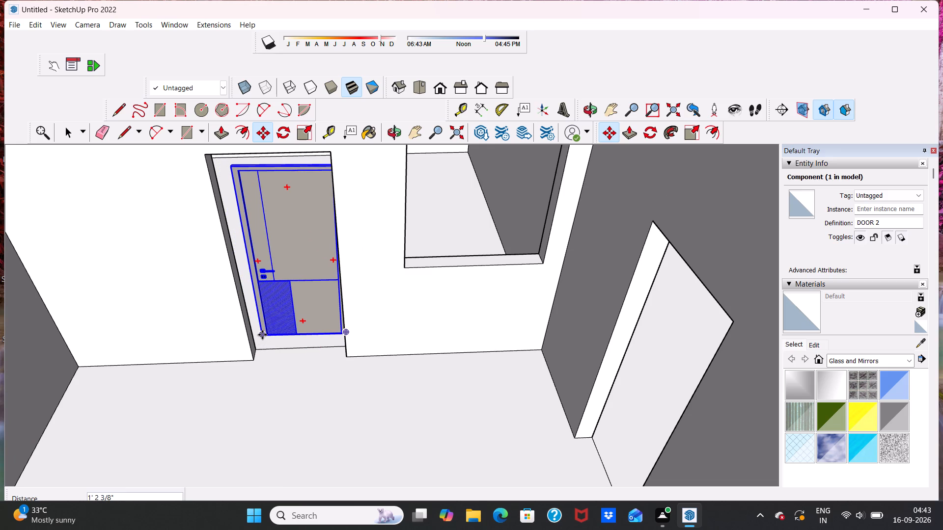
Move the door down and forward by its bottom handle-side corner to the doorway's front floor edge, with a 3/16" correction.
{"action": "left_click_drag", "start_coordinate": [262, 335], "coordinate": [261, 356]}
{"action": "left_click", "coordinate": [261, 357]}
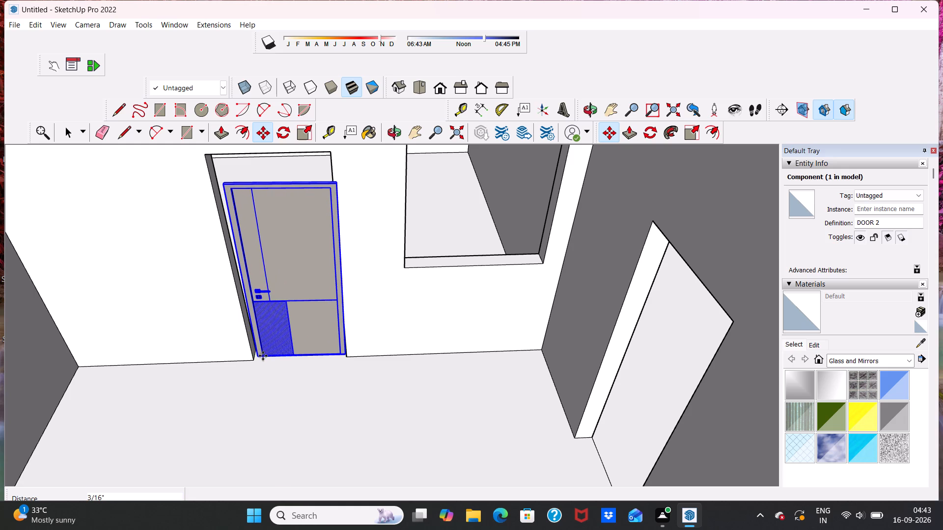
{"action": "left_click", "coordinate": [263, 356]}
{"action": "key", "text": "space"}
{"action": "key", "text": "space"}
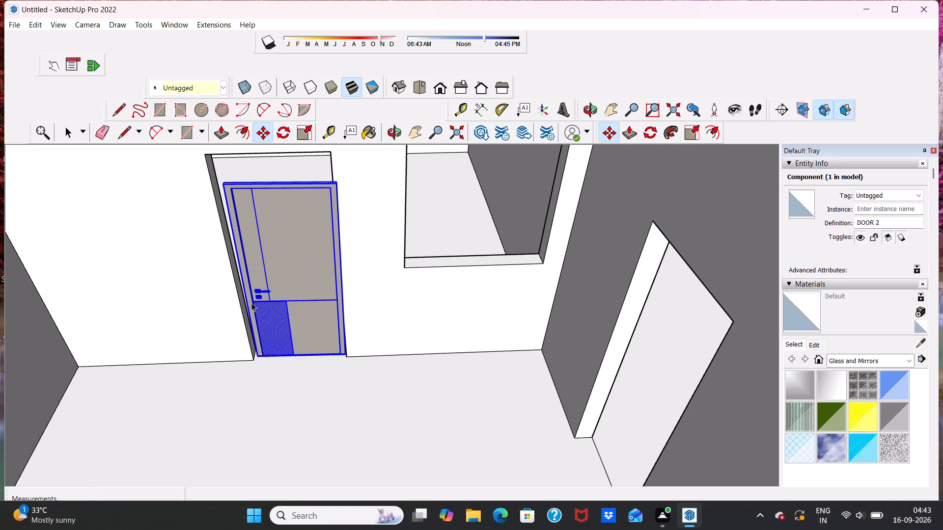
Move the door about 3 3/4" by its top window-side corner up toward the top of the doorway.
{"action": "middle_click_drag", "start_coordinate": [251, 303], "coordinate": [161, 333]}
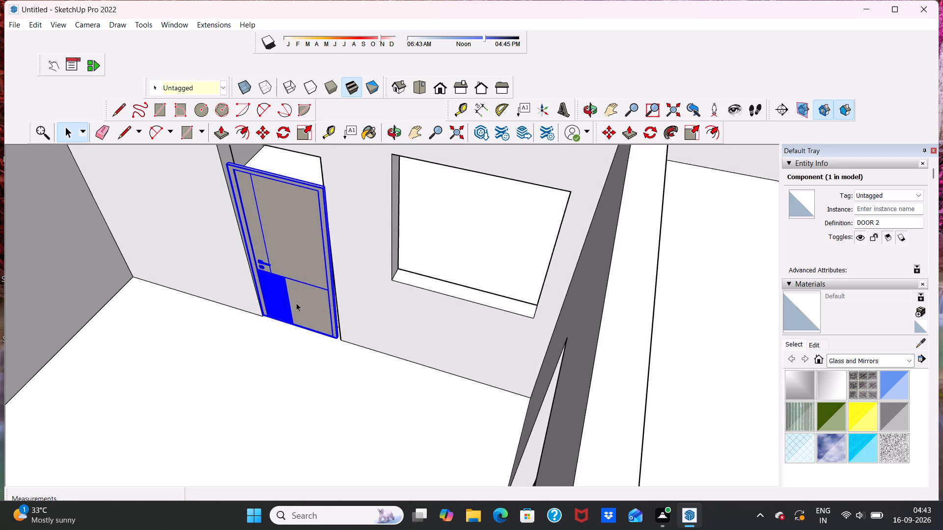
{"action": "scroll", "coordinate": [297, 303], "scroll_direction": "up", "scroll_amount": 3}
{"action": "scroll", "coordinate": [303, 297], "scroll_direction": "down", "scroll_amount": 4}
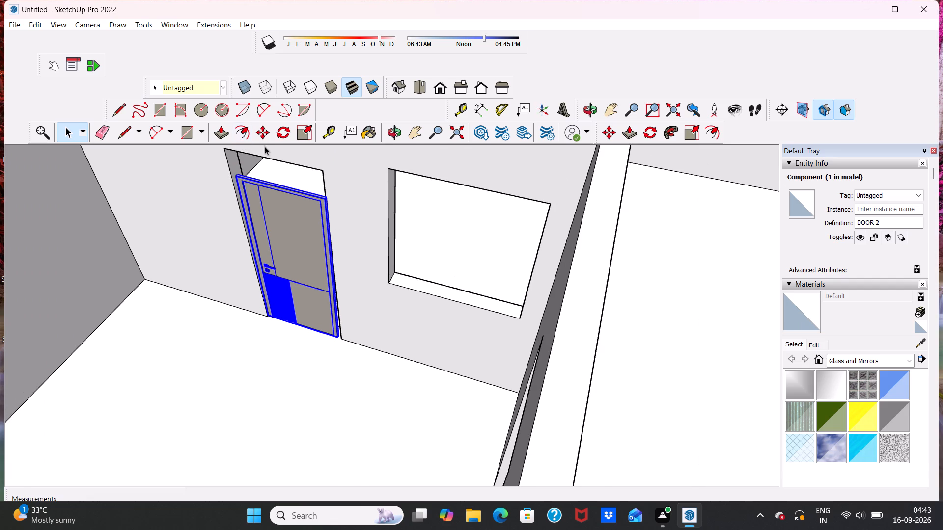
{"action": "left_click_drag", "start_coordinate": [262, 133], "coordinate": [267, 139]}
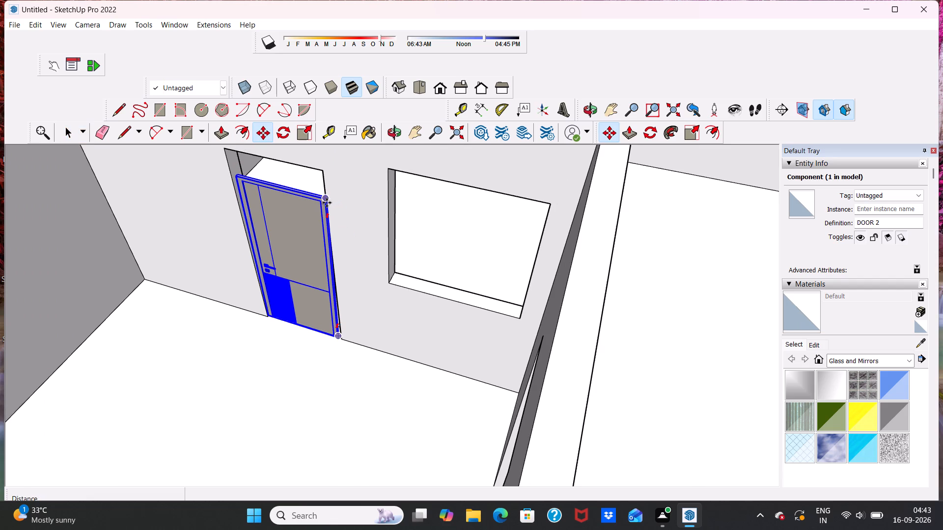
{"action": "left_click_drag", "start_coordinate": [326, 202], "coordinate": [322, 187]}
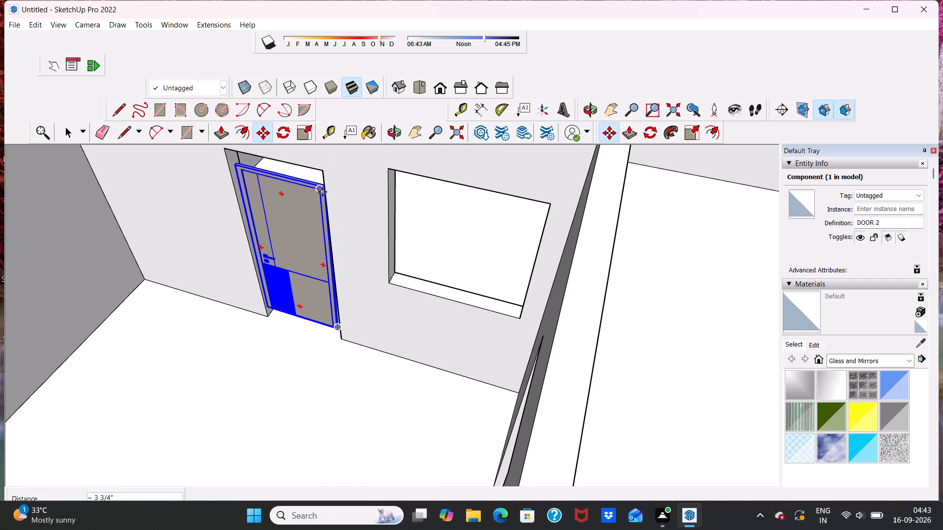
Move the door about 6 7/8" by its bottom window-side corner to the doorway's front floor corner.
{"action": "middle_click_drag", "start_coordinate": [243, 284], "coordinate": [381, 241]}
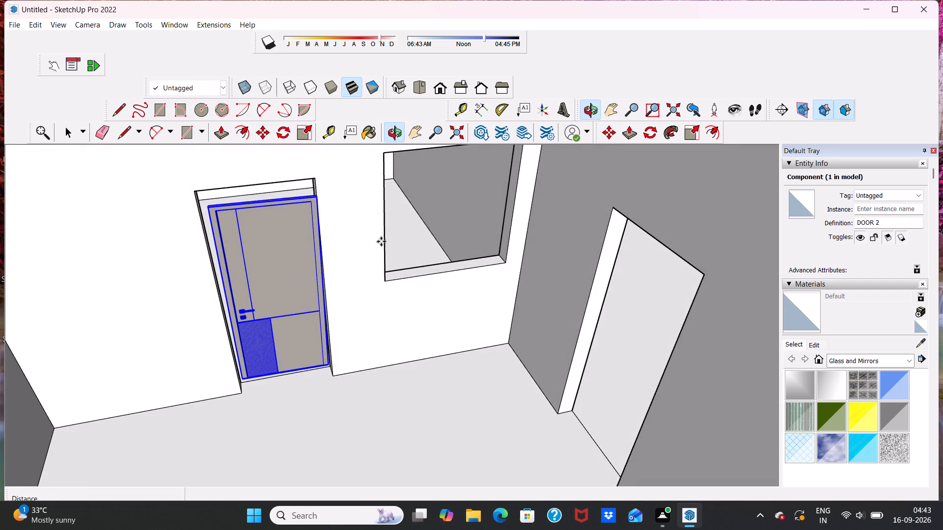
{"action": "scroll", "coordinate": [272, 304], "scroll_direction": "up", "scroll_amount": 3}
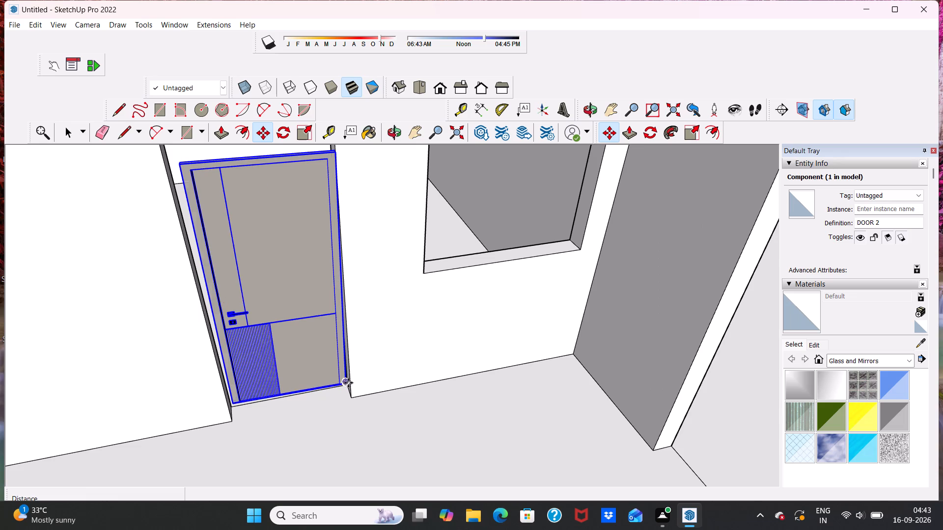
{"action": "left_click_drag", "start_coordinate": [347, 383], "coordinate": [352, 393]}
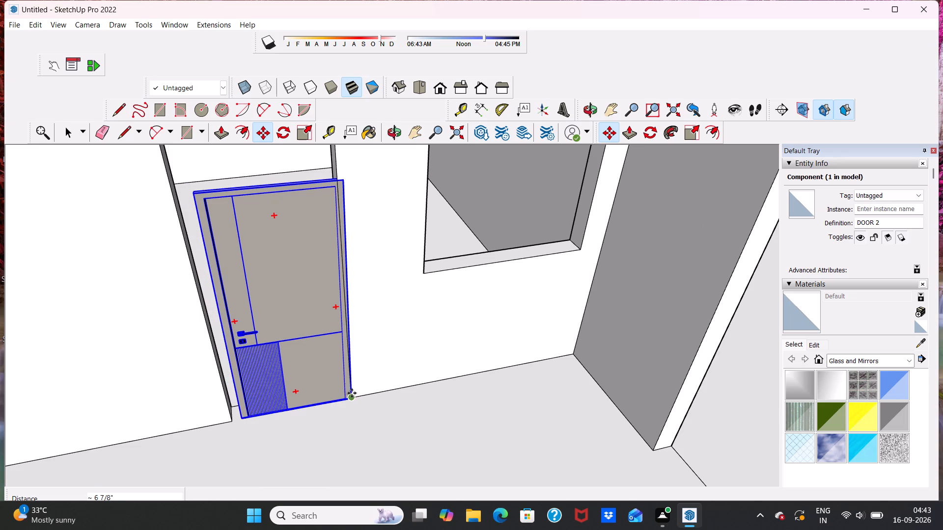
Move the door 1 3/4" sideways by its top handle-side corner to meet the doorway's handle-side edge.
{"action": "left_click_drag", "start_coordinate": [195, 195], "coordinate": [186, 195]}
{"action": "left_click_drag", "start_coordinate": [186, 195], "coordinate": [176, 194]}
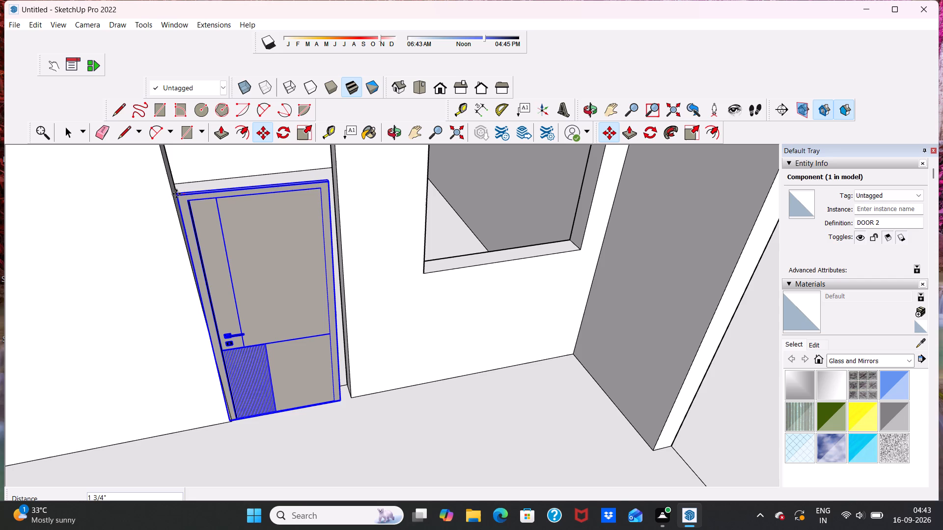
{"action": "left_click_drag", "start_coordinate": [176, 194], "coordinate": [177, 194]}
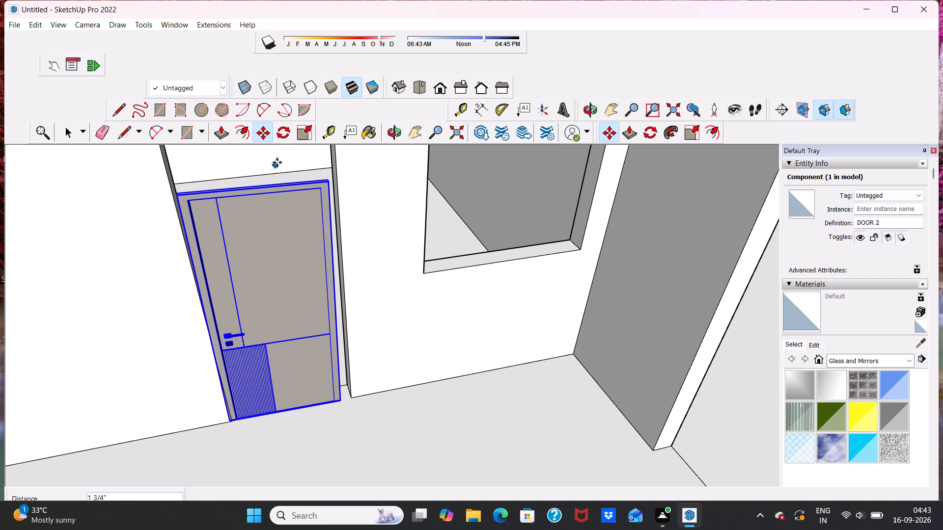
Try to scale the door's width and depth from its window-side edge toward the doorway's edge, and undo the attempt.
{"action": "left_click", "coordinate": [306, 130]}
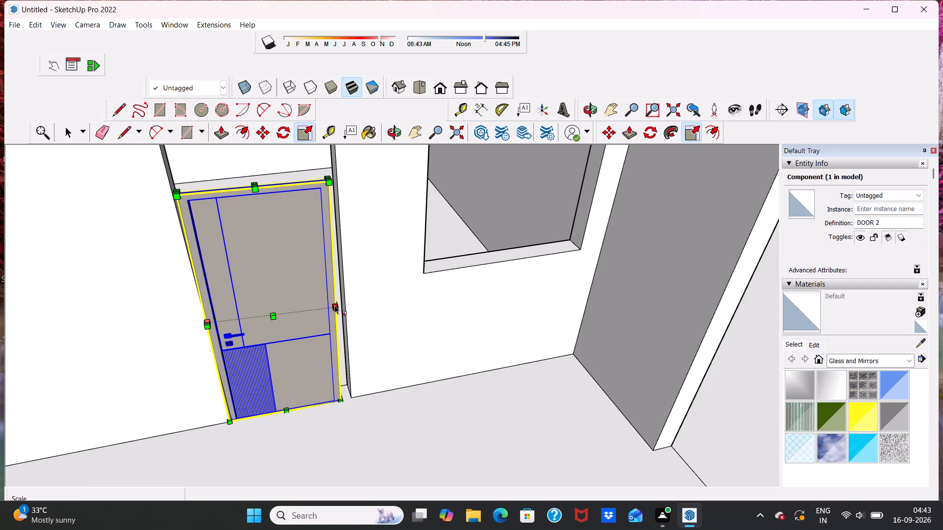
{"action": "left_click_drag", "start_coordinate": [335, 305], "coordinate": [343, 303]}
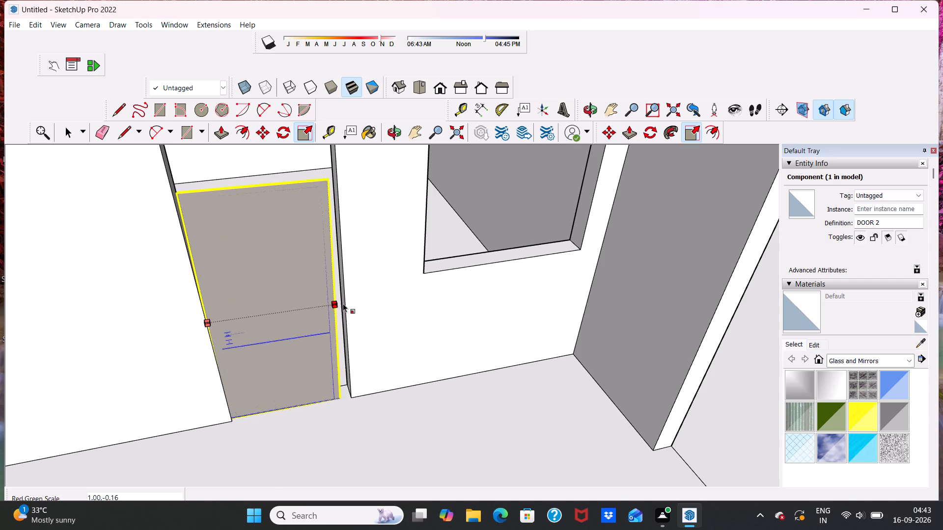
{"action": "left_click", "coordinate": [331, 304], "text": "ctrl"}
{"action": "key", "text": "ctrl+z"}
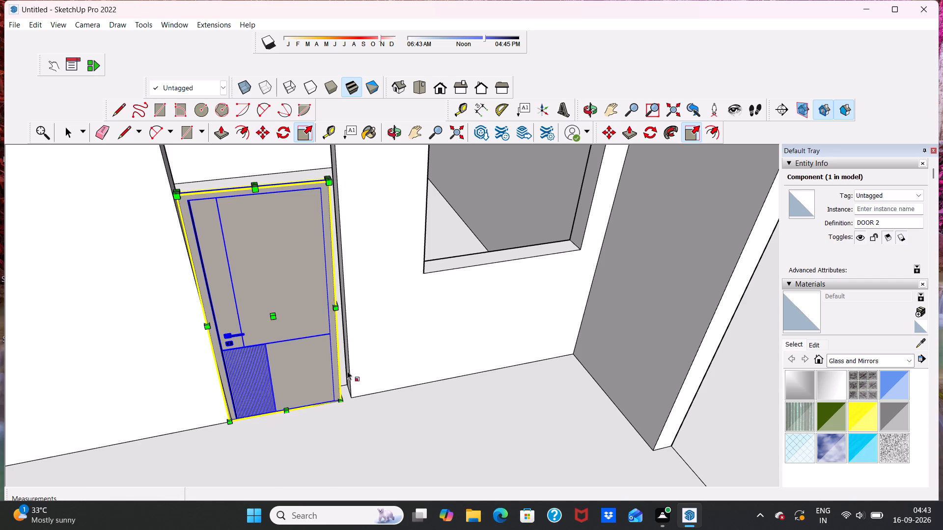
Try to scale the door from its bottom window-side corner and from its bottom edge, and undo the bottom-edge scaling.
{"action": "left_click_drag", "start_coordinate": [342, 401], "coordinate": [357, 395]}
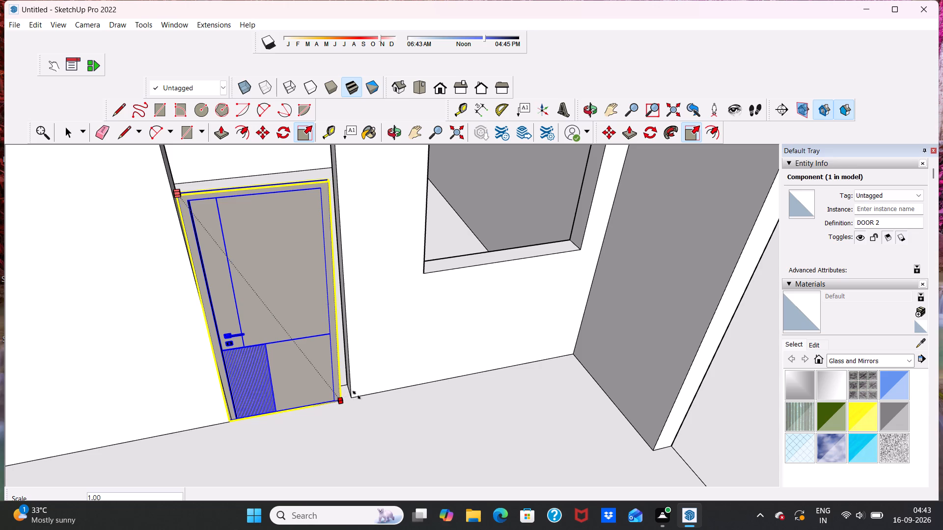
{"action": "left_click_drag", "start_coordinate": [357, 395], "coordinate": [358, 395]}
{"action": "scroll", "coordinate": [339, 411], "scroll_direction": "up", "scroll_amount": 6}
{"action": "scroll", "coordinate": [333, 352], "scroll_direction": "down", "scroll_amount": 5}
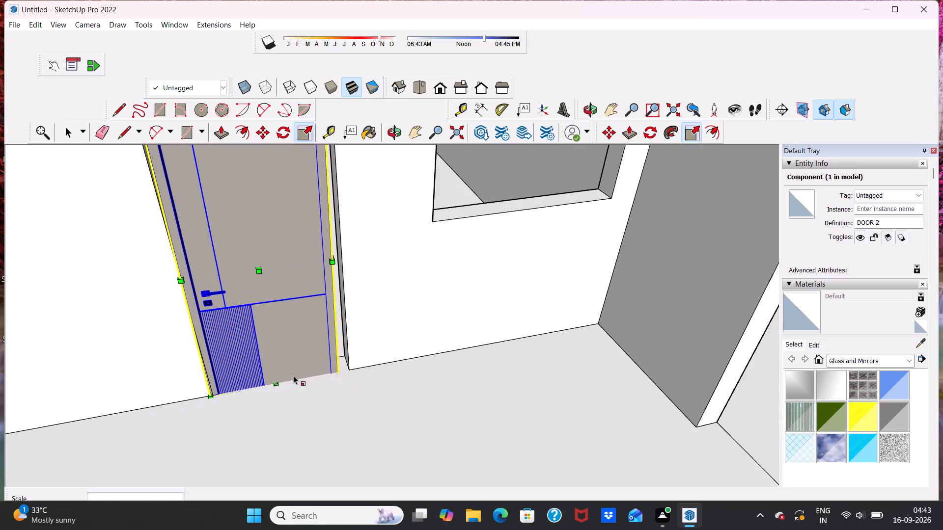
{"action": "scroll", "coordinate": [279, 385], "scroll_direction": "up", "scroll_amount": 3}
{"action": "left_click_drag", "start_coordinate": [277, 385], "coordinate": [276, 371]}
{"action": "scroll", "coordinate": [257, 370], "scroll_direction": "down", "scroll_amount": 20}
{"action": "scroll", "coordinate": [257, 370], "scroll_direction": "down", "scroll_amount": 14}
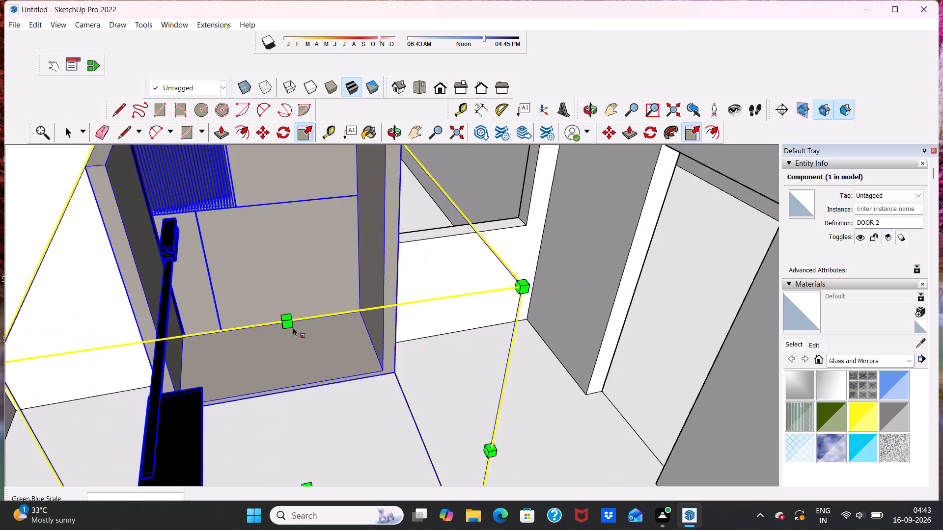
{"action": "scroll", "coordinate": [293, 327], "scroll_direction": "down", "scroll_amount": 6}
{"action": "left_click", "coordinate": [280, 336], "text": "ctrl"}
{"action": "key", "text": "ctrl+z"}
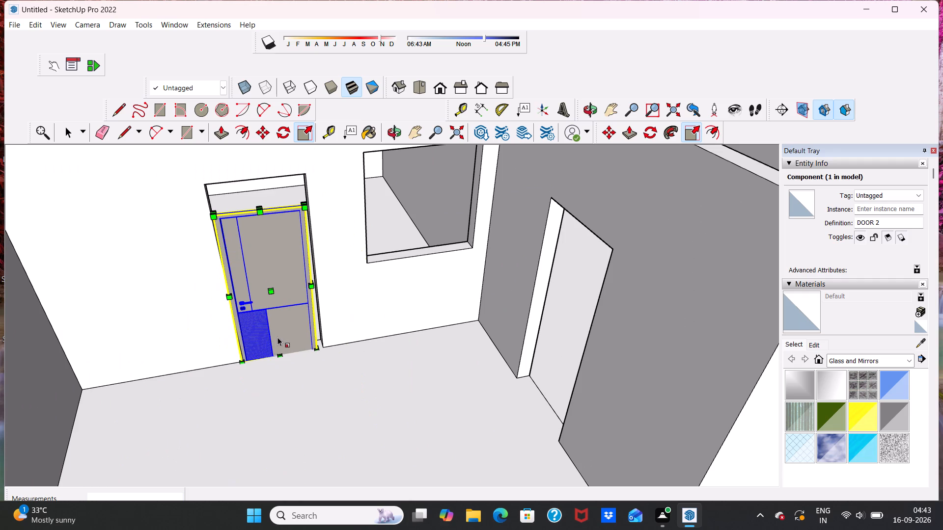
Scale the door uniformly by 0.97 from its bottom handle-side corner and 1.03 from its bottom window-side corner, fine-tuning at the handle side.
{"action": "scroll", "coordinate": [263, 347], "scroll_direction": "up", "scroll_amount": 2}
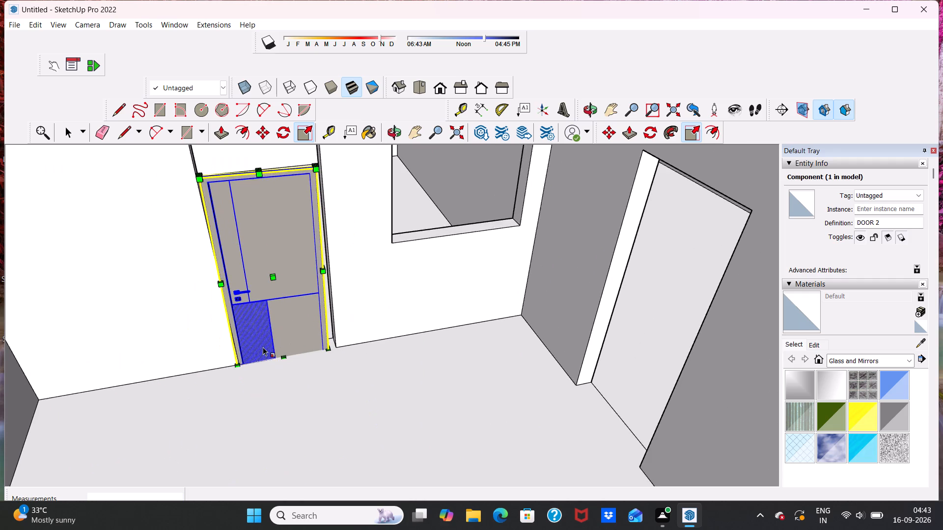
{"action": "scroll", "coordinate": [263, 347], "scroll_direction": "up", "scroll_amount": 7}
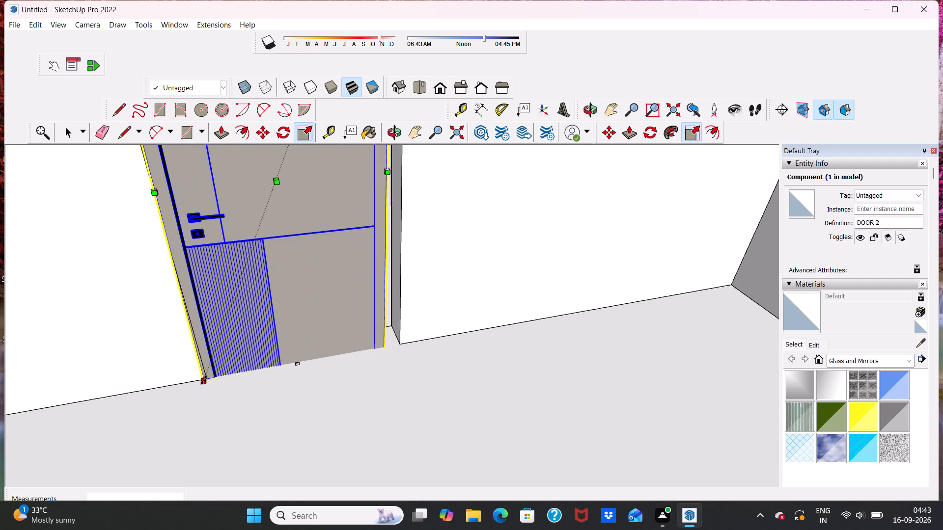
{"action": "left_click_drag", "start_coordinate": [204, 380], "coordinate": [198, 371]}
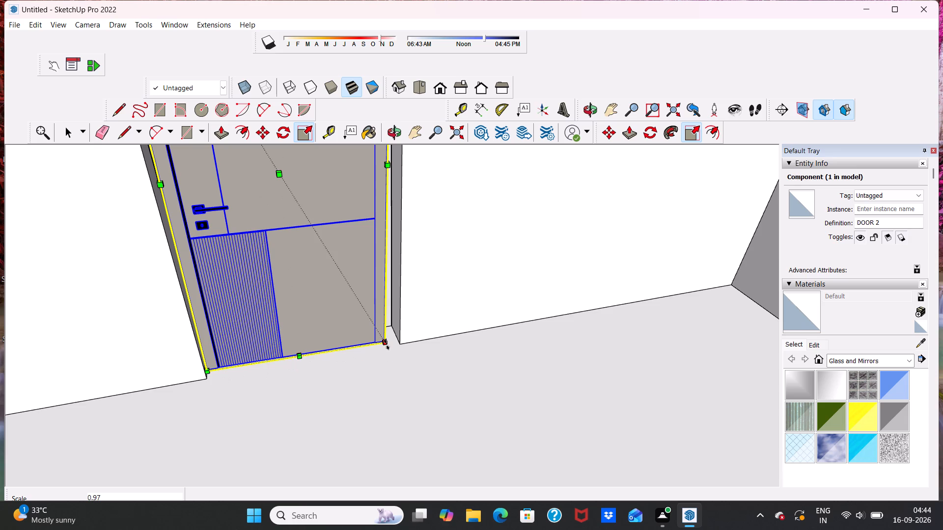
{"action": "left_click_drag", "start_coordinate": [388, 346], "coordinate": [402, 344]}
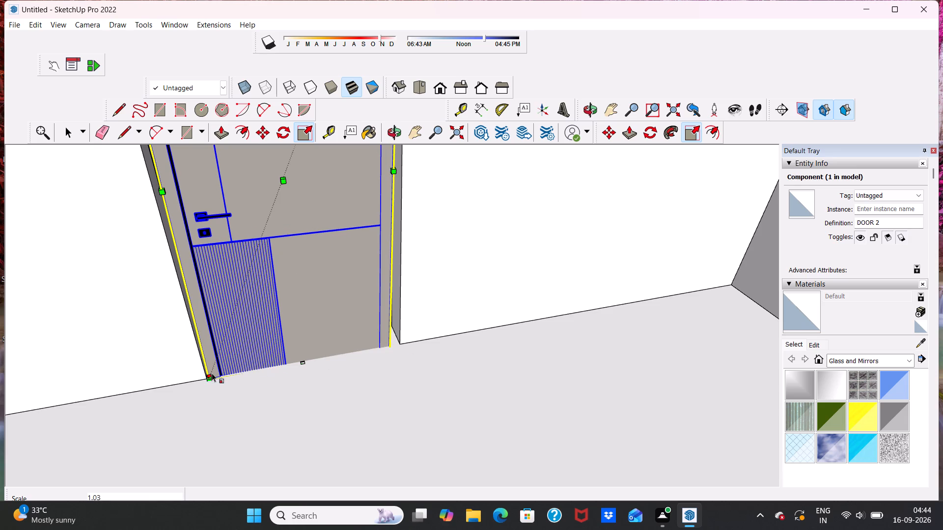
{"action": "left_click", "coordinate": [212, 378]}
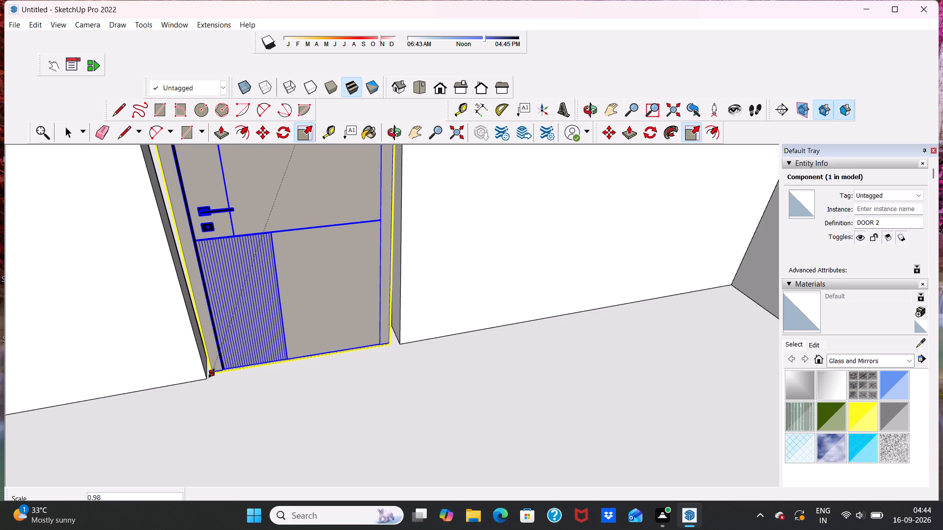
{"action": "left_click_drag", "start_coordinate": [213, 373], "coordinate": [198, 374]}
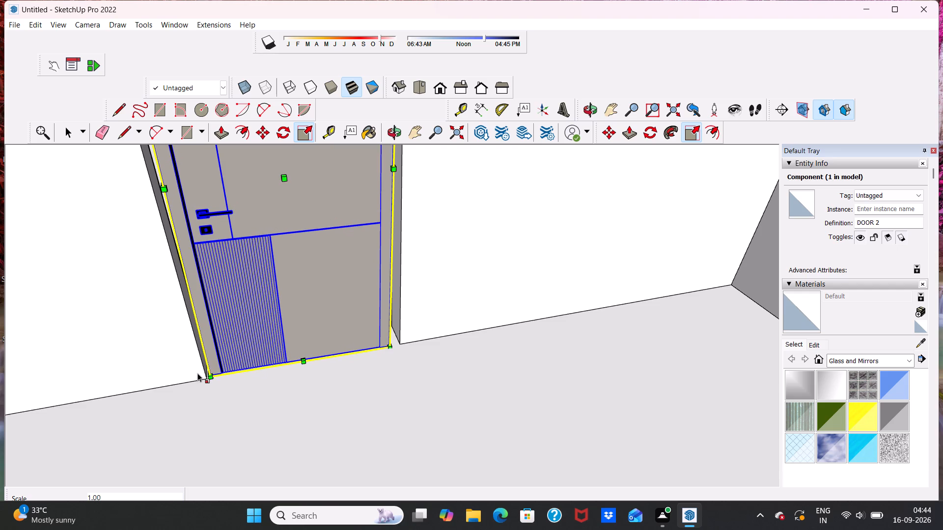
Scale the door's depth by 2.11 from its handle-side edge and by 1.13 from its window-side edge.
{"action": "scroll", "coordinate": [207, 366], "scroll_direction": "up", "scroll_amount": 4}
{"action": "scroll", "coordinate": [208, 366], "scroll_direction": "down", "scroll_amount": 11}
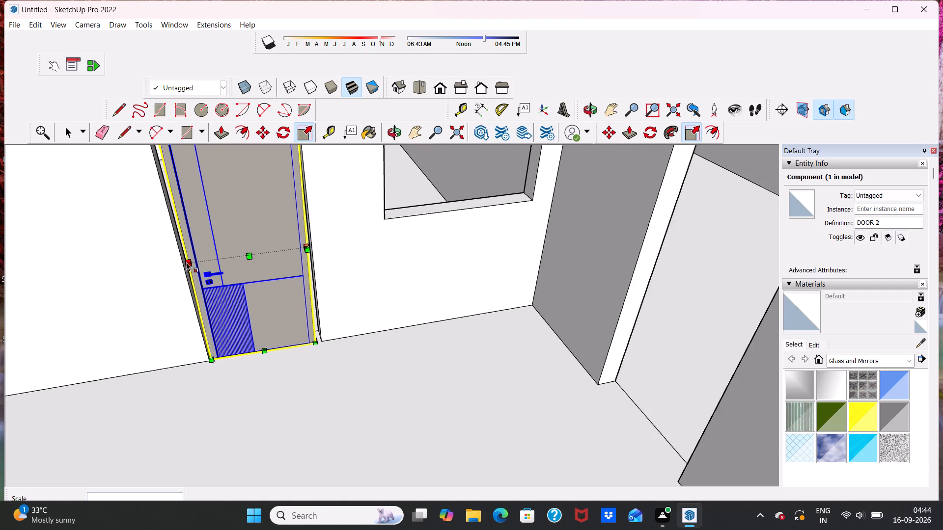
{"action": "left_click_drag", "start_coordinate": [189, 264], "coordinate": [183, 266]}
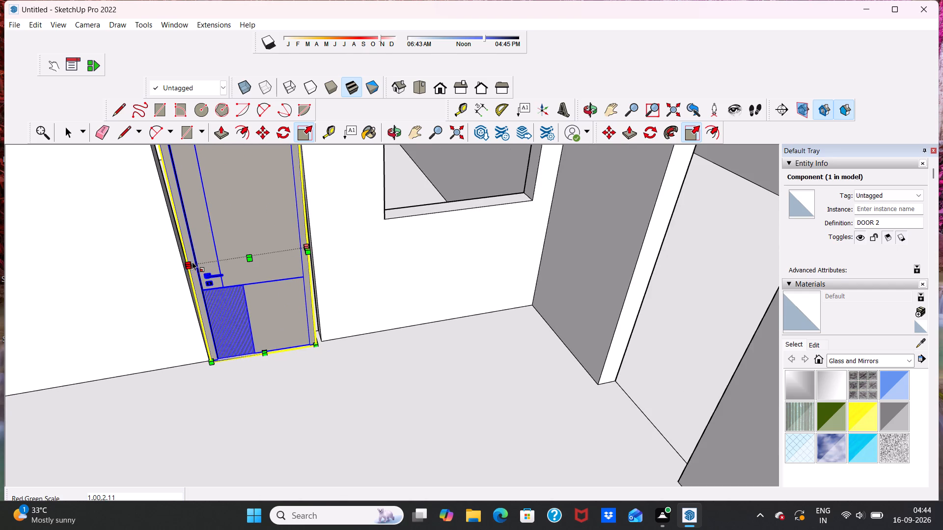
{"action": "scroll", "coordinate": [283, 255], "scroll_direction": "up", "scroll_amount": 2}
{"action": "left_click_drag", "start_coordinate": [313, 250], "coordinate": [318, 250]}
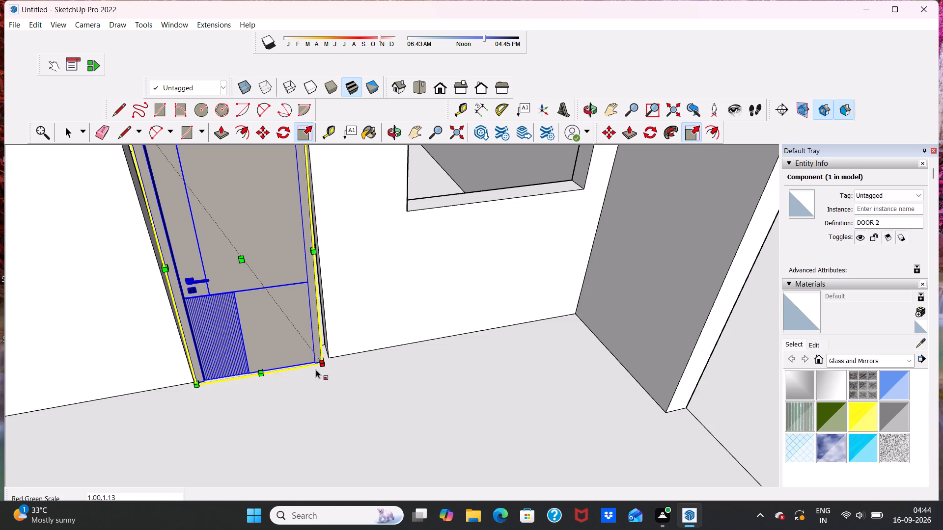
Scale the door uniformly by 0.96 from its bottom window-side corner.
{"action": "left_click_drag", "start_coordinate": [320, 362], "coordinate": [324, 354]}
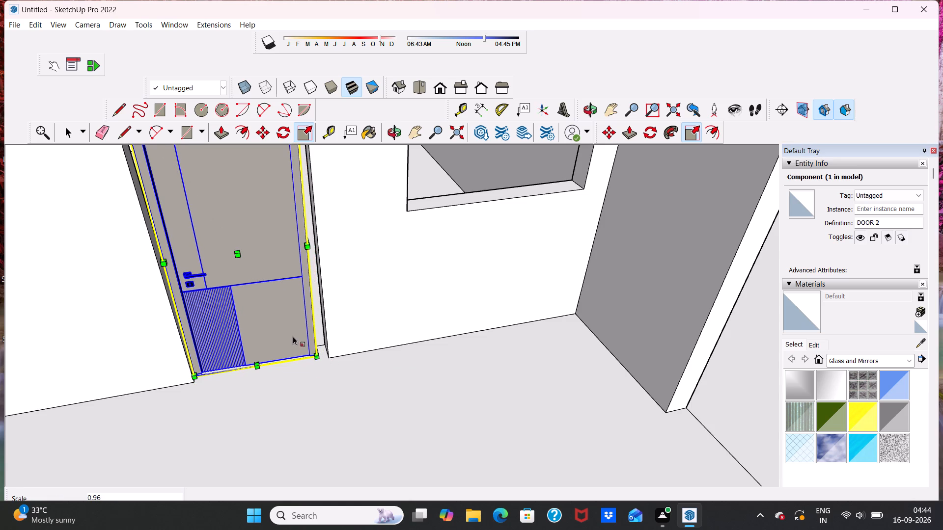
Scale the door's depth by 1.80 from the middle of its top edge, keeping the height factor at 1.00.
{"action": "scroll", "coordinate": [253, 312], "scroll_direction": "down", "scroll_amount": 5}
{"action": "scroll", "coordinate": [210, 312], "scroll_direction": "down", "scroll_amount": 4}
{"action": "scroll", "coordinate": [222, 220], "scroll_direction": "up", "scroll_amount": 8}
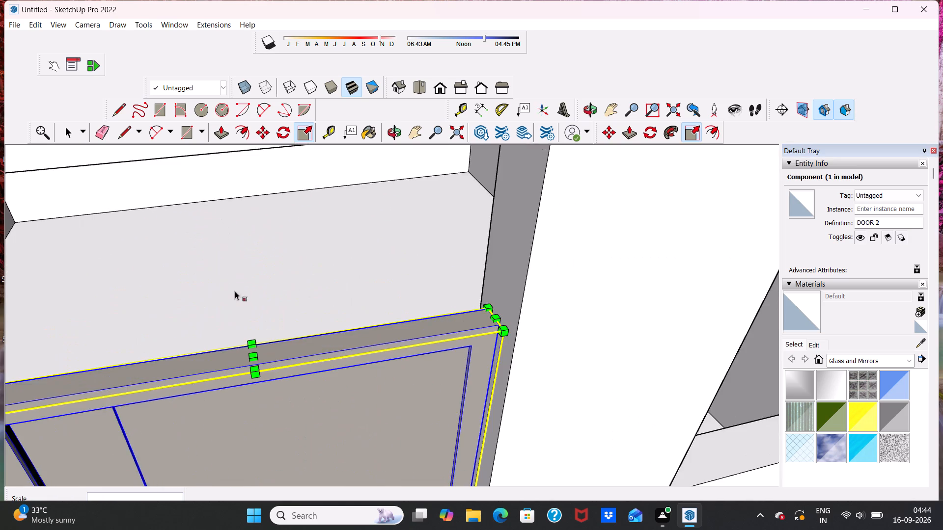
{"action": "scroll", "coordinate": [242, 325], "scroll_direction": "down", "scroll_amount": 5}
{"action": "left_click_drag", "start_coordinate": [254, 350], "coordinate": [251, 335]}
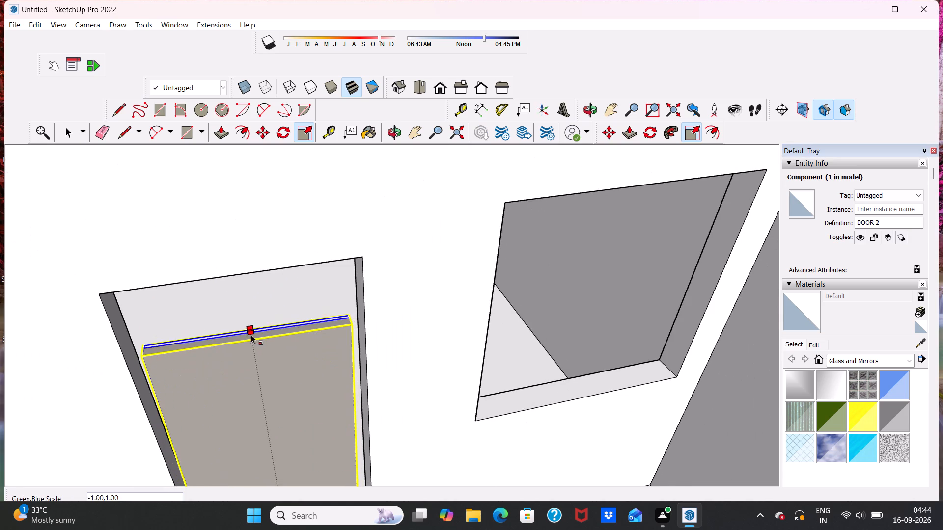
{"action": "left_click_drag", "start_coordinate": [251, 335], "coordinate": [248, 328]}
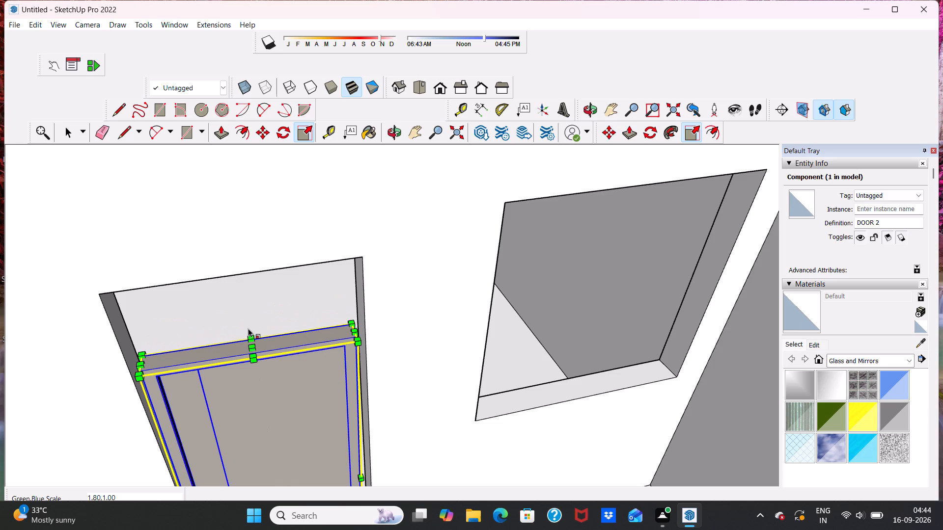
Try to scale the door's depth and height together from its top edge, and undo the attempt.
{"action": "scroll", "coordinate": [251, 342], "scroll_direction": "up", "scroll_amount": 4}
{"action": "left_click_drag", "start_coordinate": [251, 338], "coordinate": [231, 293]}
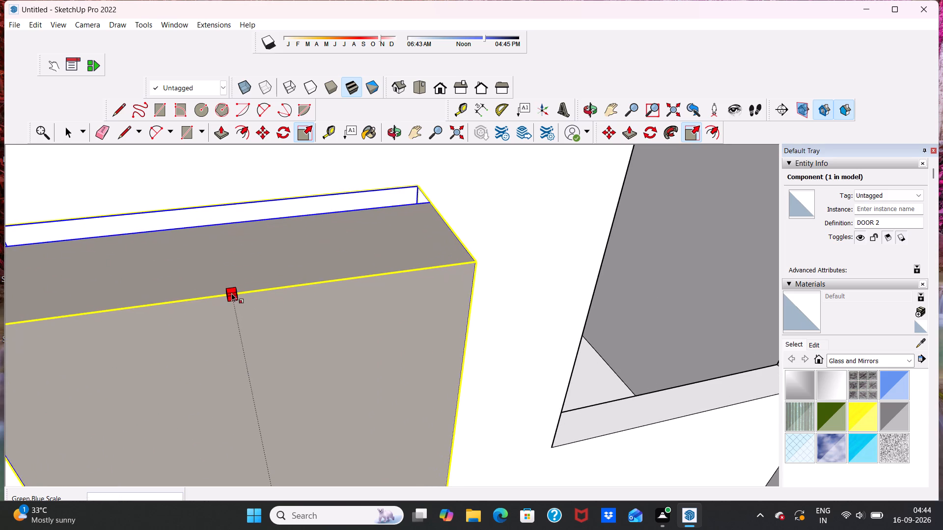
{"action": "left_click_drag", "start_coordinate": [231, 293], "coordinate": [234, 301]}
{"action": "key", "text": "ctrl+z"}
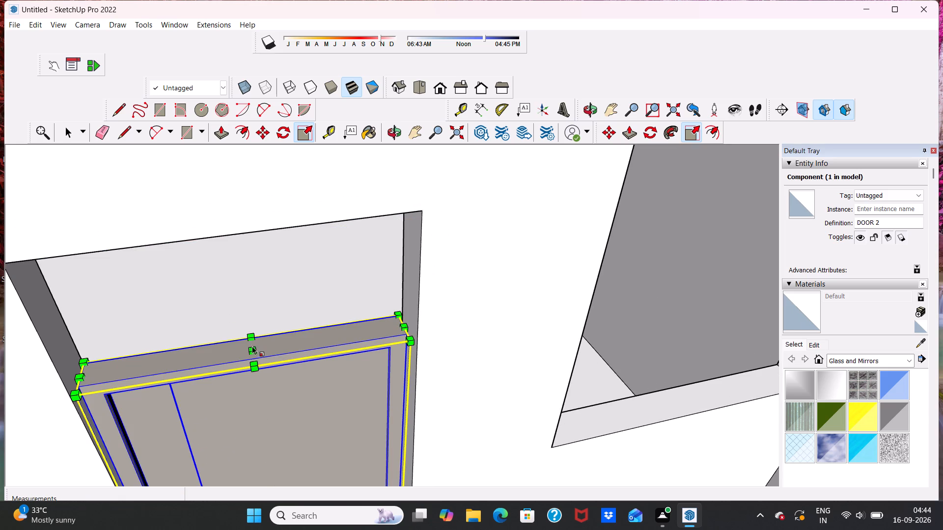
Scale only the door's height from the centre of its top face up to the top of the doorway.
{"action": "left_click_drag", "start_coordinate": [252, 351], "coordinate": [217, 264]}
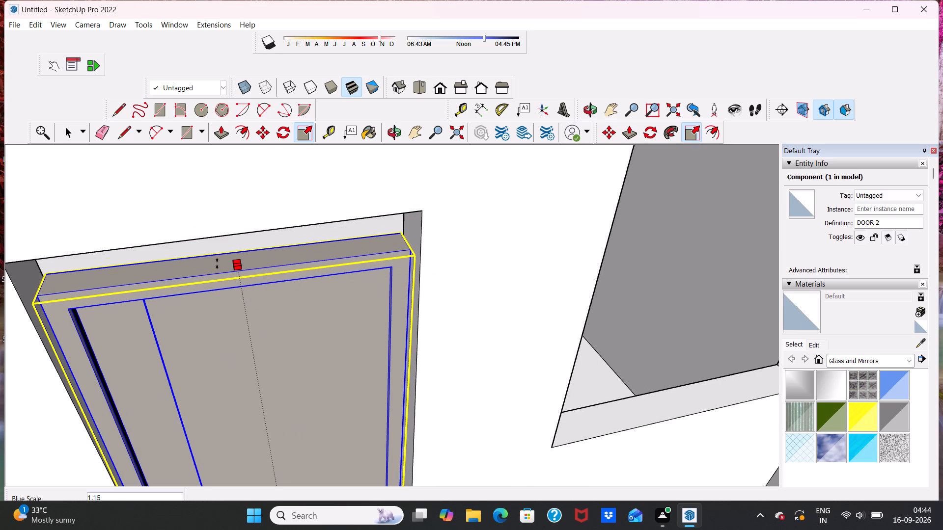
{"action": "left_click_drag", "start_coordinate": [217, 264], "coordinate": [213, 246]}
Scale the door outward from its handle-side and window-side edges toward the sides of the doorway.
{"action": "scroll", "coordinate": [209, 273], "scroll_direction": "down", "scroll_amount": 2}
{"action": "middle_click_drag", "start_coordinate": [213, 303], "coordinate": [214, 303]}
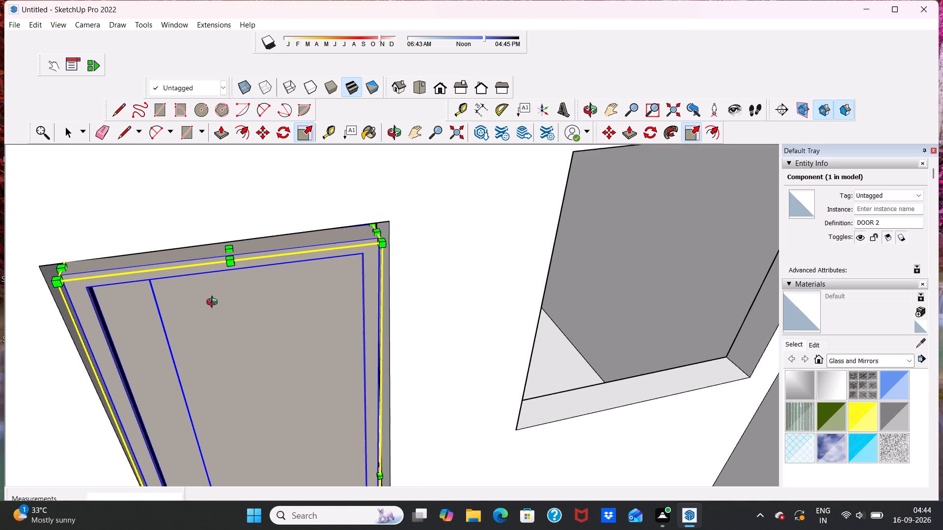
{"action": "middle_click_drag", "start_coordinate": [214, 303], "coordinate": [227, 183]}
{"action": "scroll", "coordinate": [223, 205], "scroll_direction": "down", "scroll_amount": 9}
{"action": "scroll", "coordinate": [204, 347], "scroll_direction": "up", "scroll_amount": 4}
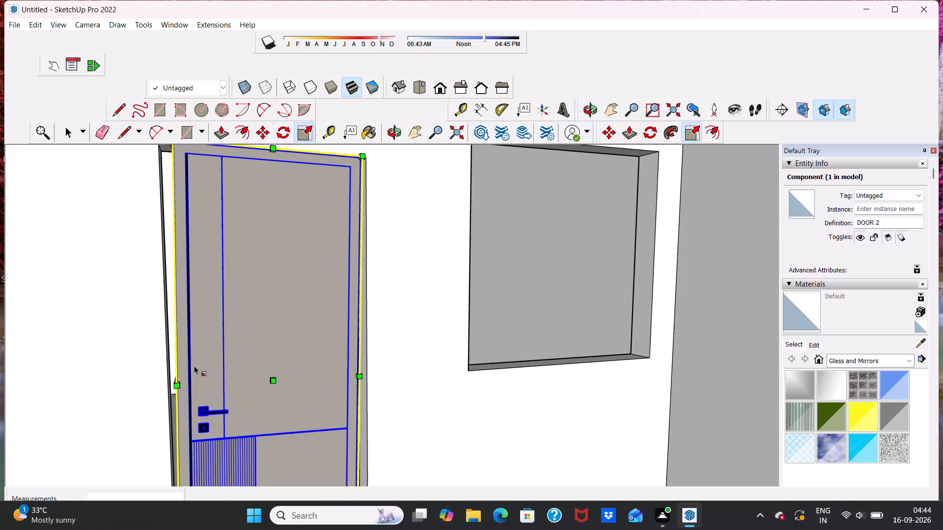
{"action": "left_click_drag", "start_coordinate": [177, 385], "coordinate": [165, 383]}
{"action": "scroll", "coordinate": [178, 337], "scroll_direction": "down", "scroll_amount": 3}
{"action": "middle_click_drag", "start_coordinate": [196, 338], "coordinate": [132, 387]}
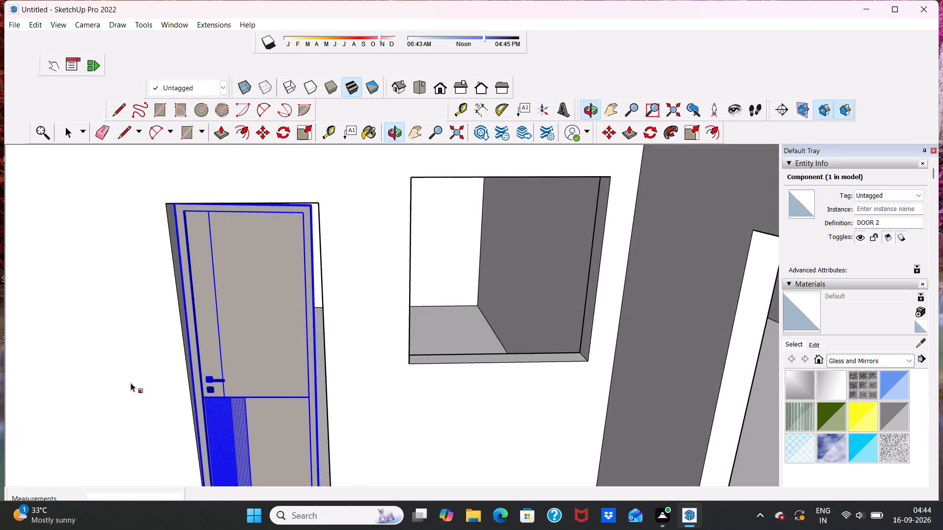
{"action": "scroll", "coordinate": [243, 220], "scroll_direction": "up", "scroll_amount": 4}
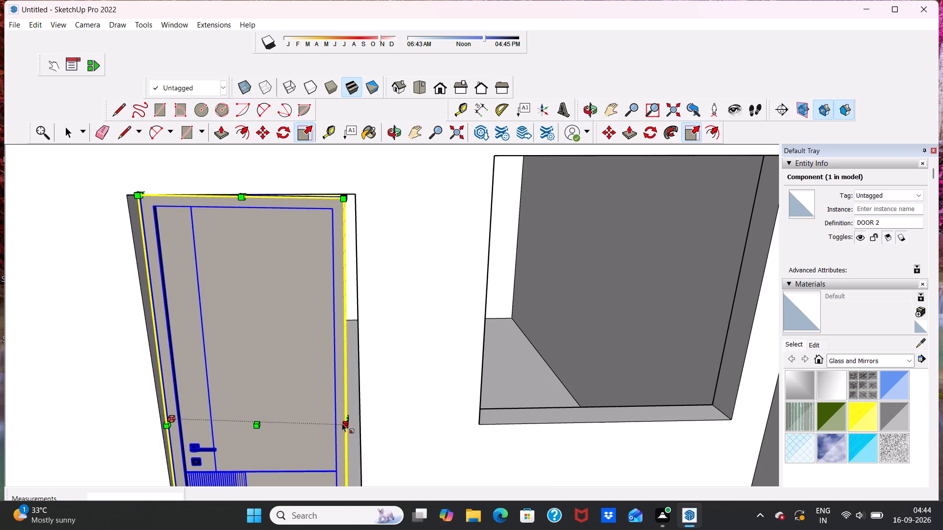
{"action": "left_click_drag", "start_coordinate": [343, 423], "coordinate": [362, 422]}
{"action": "scroll", "coordinate": [274, 357], "scroll_direction": "down", "scroll_amount": 4}
{"action": "middle_click_drag", "start_coordinate": [227, 300], "coordinate": [327, 294]}
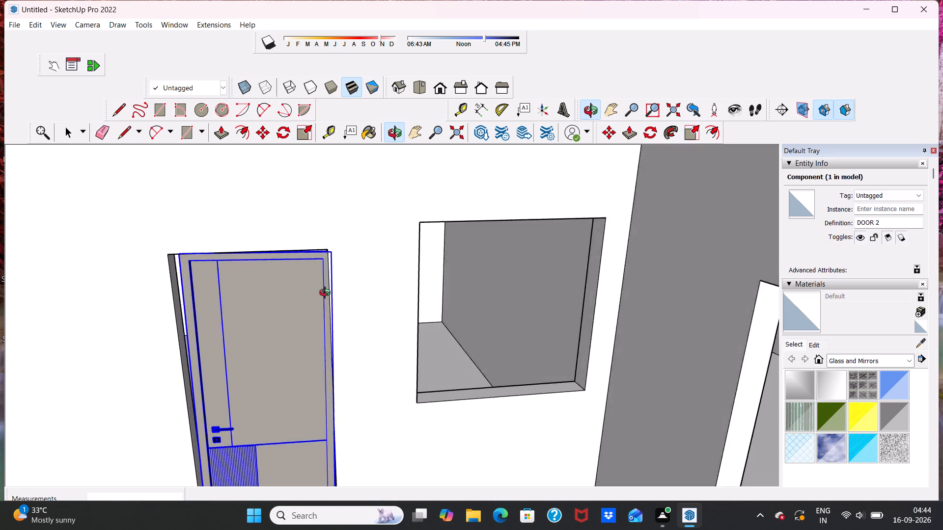
{"action": "middle_click_drag", "start_coordinate": [327, 294], "coordinate": [377, 280]}
Scale the door uniformly in small adjustments from its top handle-side corner toward the doorway's corner.
{"action": "scroll", "coordinate": [175, 297], "scroll_direction": "up", "scroll_amount": 2}
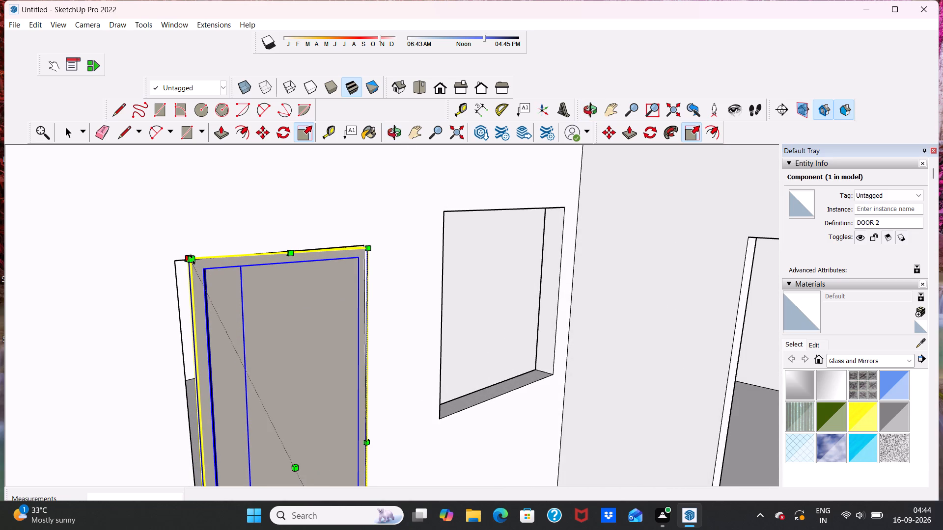
{"action": "left_click_drag", "start_coordinate": [192, 263], "coordinate": [182, 268]}
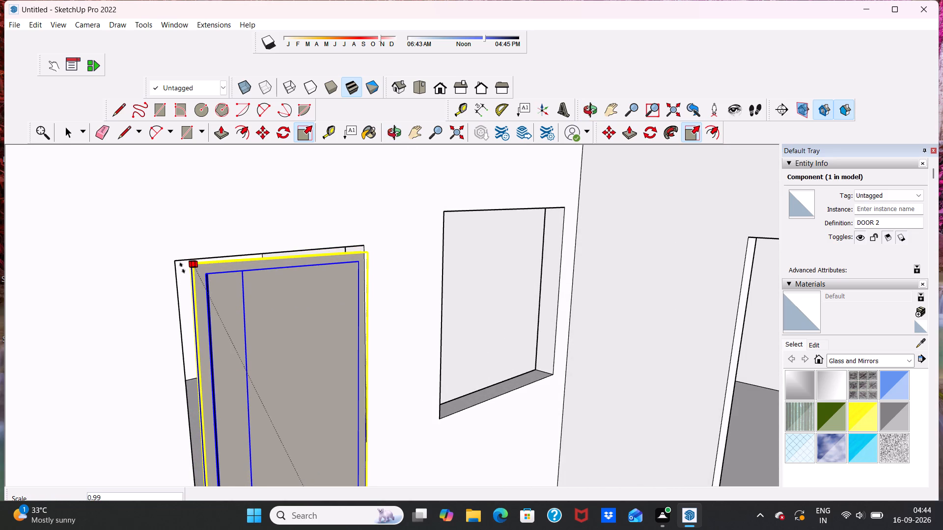
{"action": "left_click_drag", "start_coordinate": [182, 268], "coordinate": [177, 268]}
{"action": "left_click_drag", "start_coordinate": [194, 267], "coordinate": [174, 272]}
Scale the door's depth from the middle of its top edge to adjust it within the wall opening.
{"action": "left_click", "coordinate": [291, 257]}
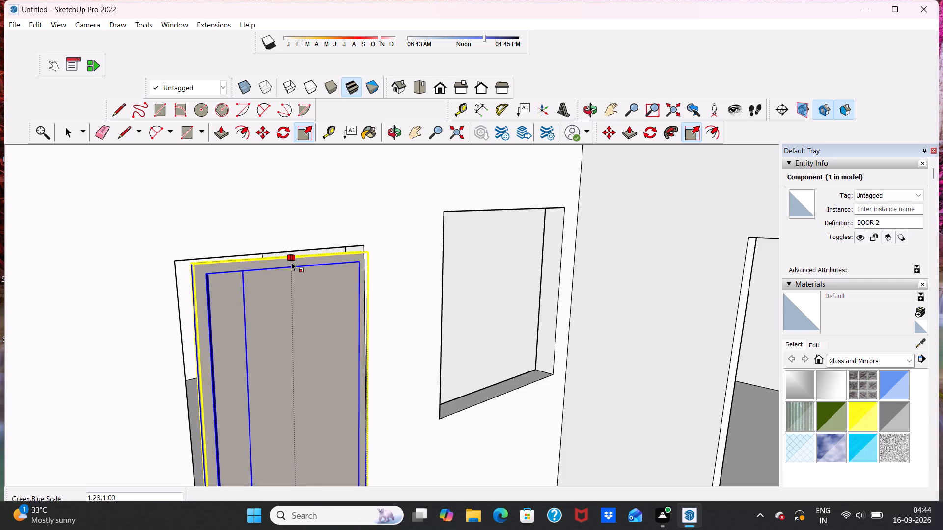
{"action": "middle_click_drag", "start_coordinate": [291, 264], "coordinate": [295, 344]}
{"action": "scroll", "coordinate": [294, 341], "scroll_direction": "up", "scroll_amount": 2}
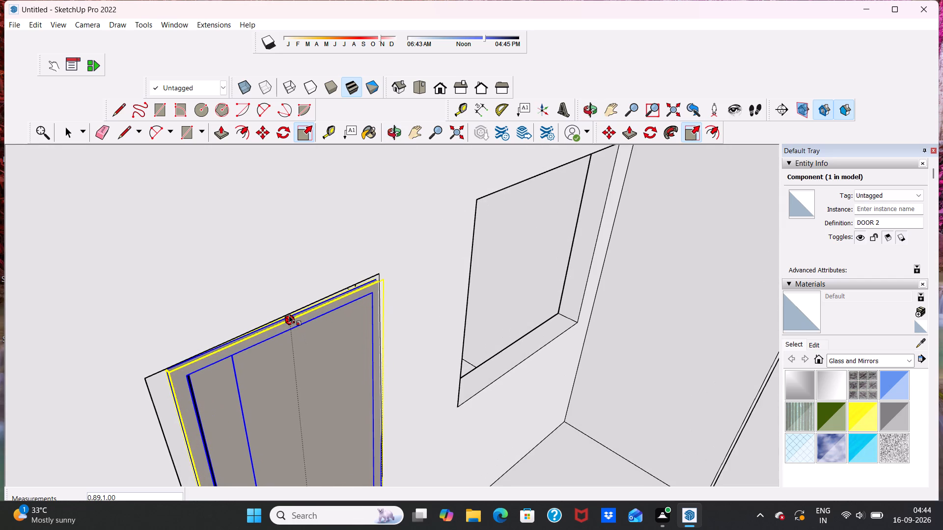
{"action": "left_click_drag", "start_coordinate": [289, 315], "coordinate": [286, 310]}
{"action": "scroll", "coordinate": [297, 305], "scroll_direction": "up", "scroll_amount": 2}
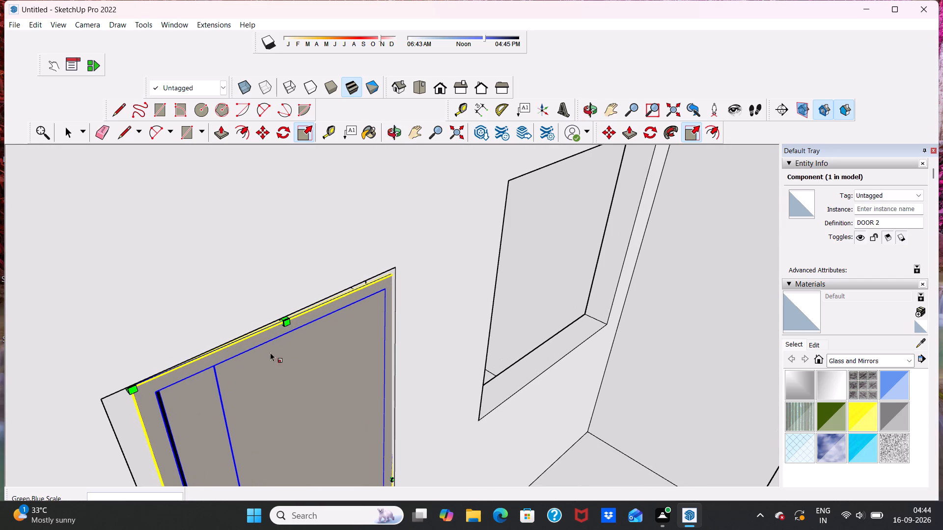
Examine the door's fit in its doorway from several angles, including from below.
{"action": "key", "text": "space"}
{"action": "middle_click_drag", "start_coordinate": [276, 365], "coordinate": [204, 185]}
{"action": "scroll", "coordinate": [263, 225], "scroll_direction": "down", "scroll_amount": 4}
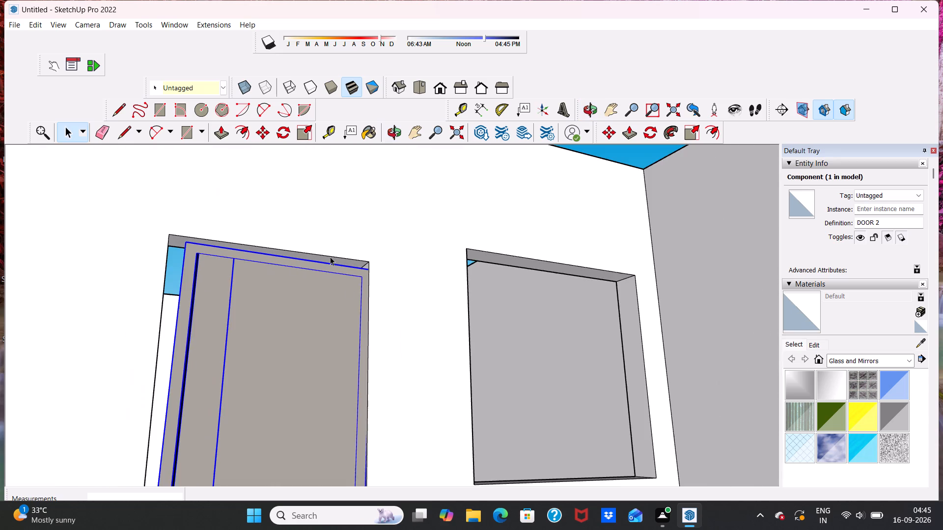
{"action": "middle_click_drag", "start_coordinate": [336, 310], "coordinate": [200, 279]}
{"action": "scroll", "coordinate": [213, 278], "scroll_direction": "down", "scroll_amount": 5}
{"action": "middle_click_drag", "start_coordinate": [311, 334], "coordinate": [311, 326]}
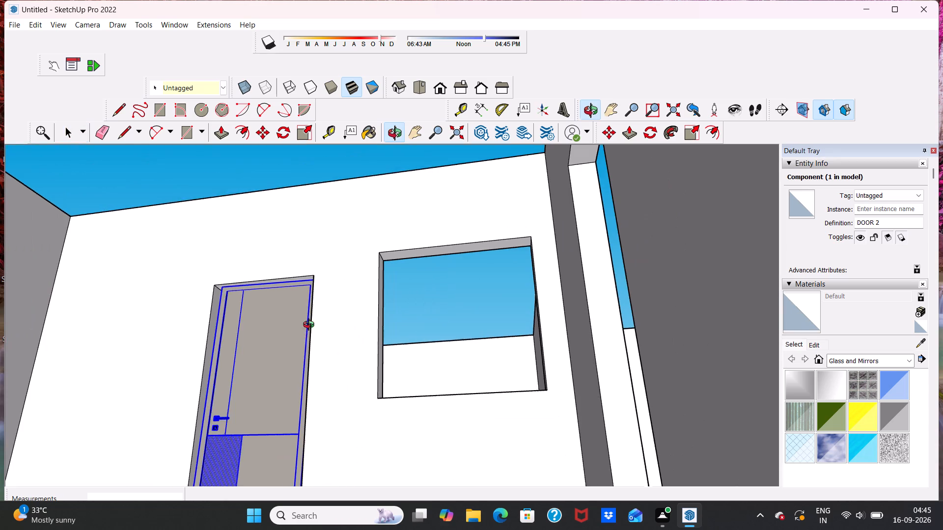
{"action": "middle_click_drag", "start_coordinate": [311, 326], "coordinate": [334, 334]}
{"action": "scroll", "coordinate": [334, 328], "scroll_direction": "up", "scroll_amount": 1}
{"action": "scroll", "coordinate": [334, 328], "scroll_direction": "down", "scroll_amount": 17}
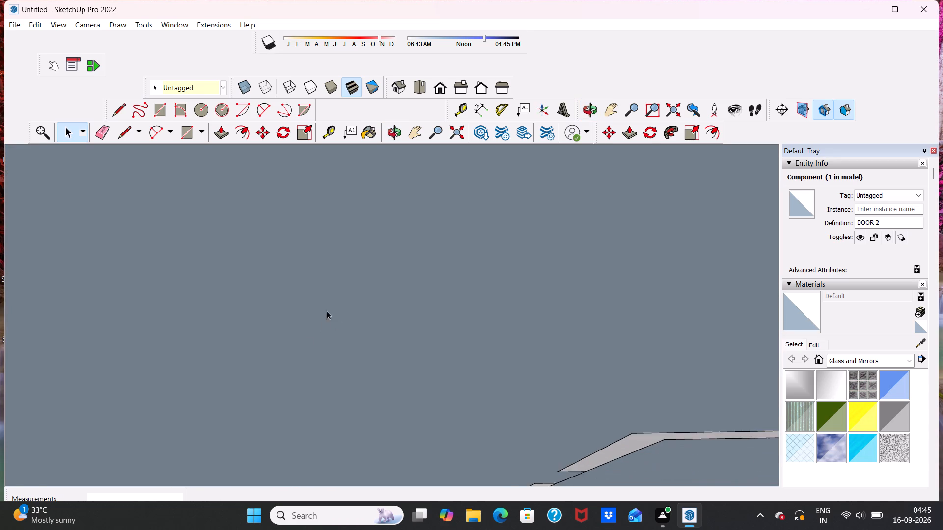
{"action": "scroll", "coordinate": [327, 311], "scroll_direction": "down", "scroll_amount": 20}
{"action": "scroll", "coordinate": [327, 311], "scroll_direction": "down", "scroll_amount": 2}
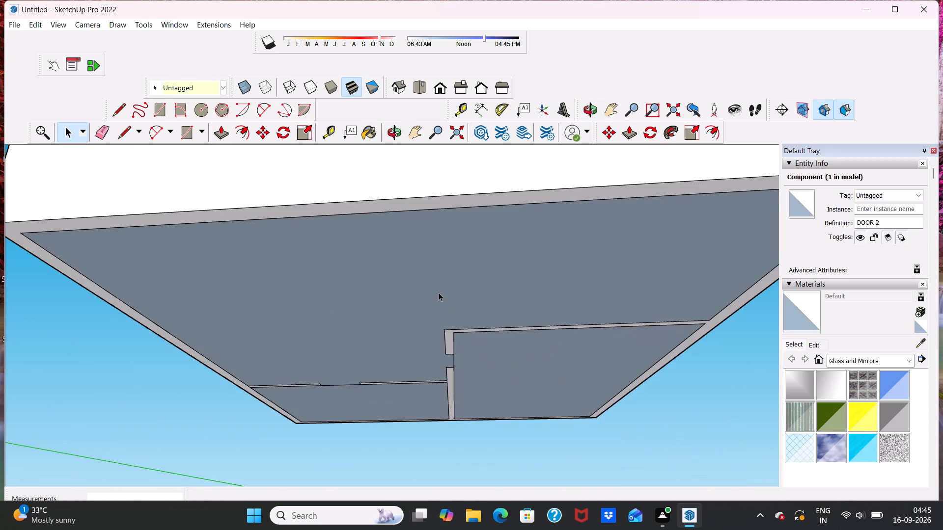
Open the DOOR 2 component, select all its geometry and scale its width and depth outward from the handle-side edge by about 1.06 and 5.66.
{"action": "scroll", "coordinate": [439, 292], "scroll_direction": "down", "scroll_amount": 1}
{"action": "middle_click_drag", "start_coordinate": [369, 269], "coordinate": [361, 371]}
{"action": "scroll", "coordinate": [360, 372], "scroll_direction": "down", "scroll_amount": 5}
{"action": "middle_click_drag", "start_coordinate": [343, 279], "coordinate": [389, 395]}
{"action": "scroll", "coordinate": [352, 315], "scroll_direction": "up", "scroll_amount": 11}
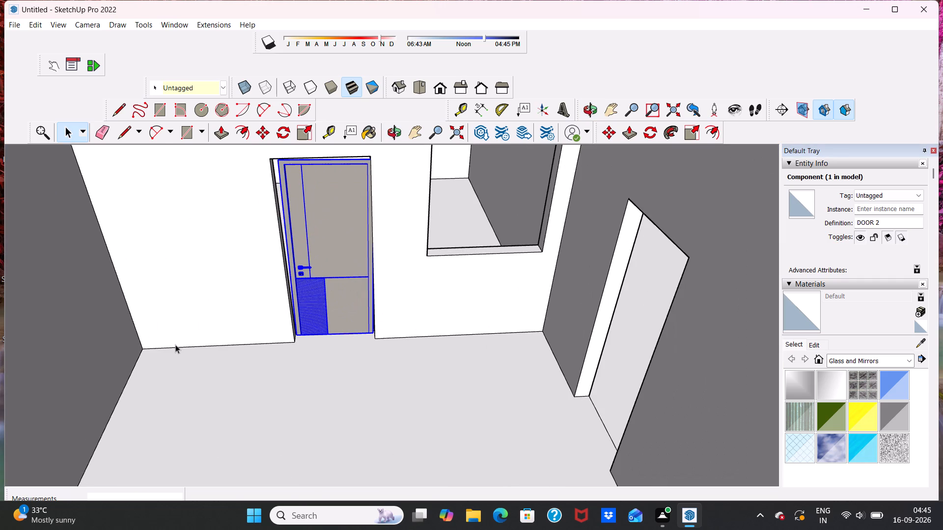
{"action": "left_click", "coordinate": [175, 344]}
{"action": "scroll", "coordinate": [349, 285], "scroll_direction": "up", "scroll_amount": 4}
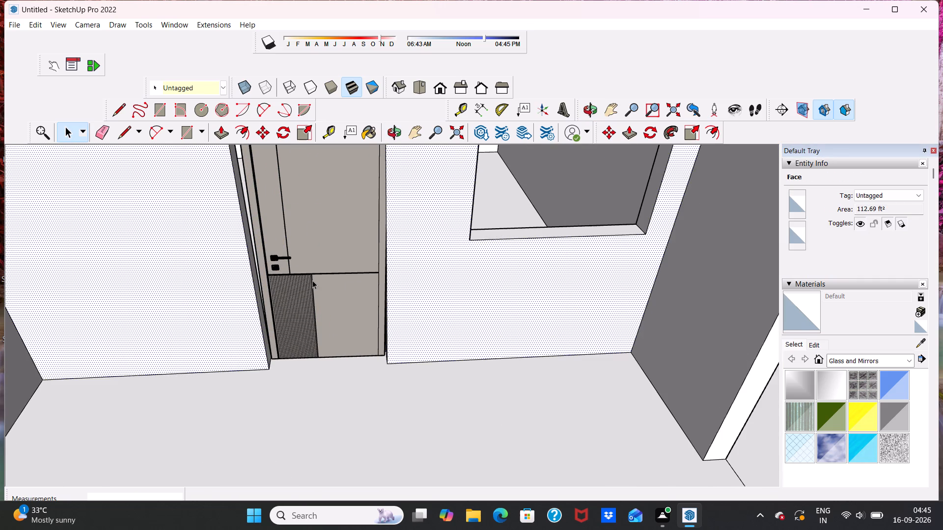
{"action": "double_click", "coordinate": [312, 280]}
{"action": "triple_click", "coordinate": [314, 286]}
{"action": "double_click", "coordinate": [315, 286]}
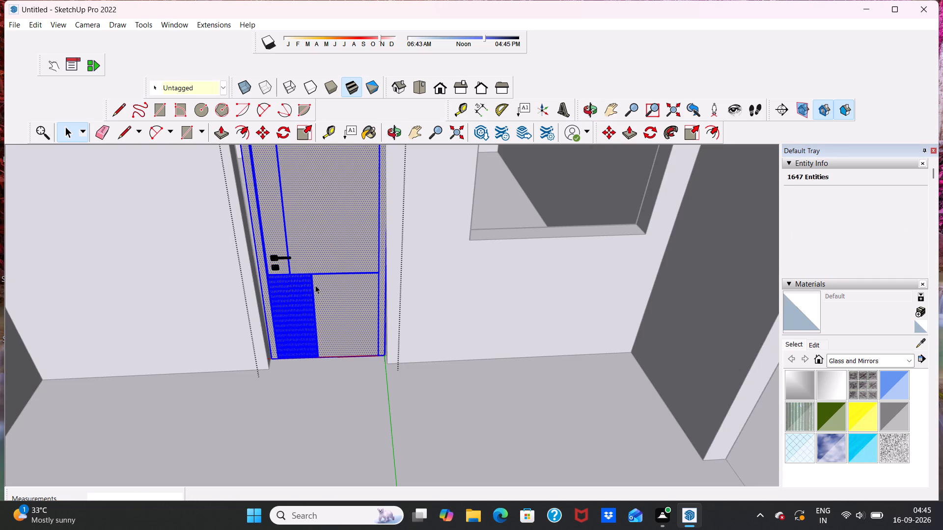
{"action": "scroll", "coordinate": [315, 282], "scroll_direction": "down", "scroll_amount": 5}
{"action": "left_click", "coordinate": [305, 128]}
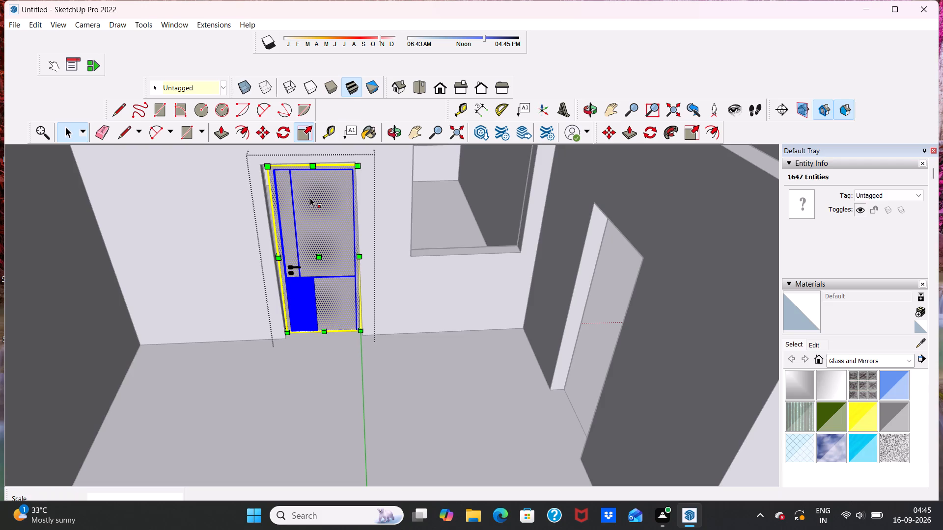
{"action": "scroll", "coordinate": [256, 271], "scroll_direction": "up", "scroll_amount": 2}
{"action": "left_click_drag", "start_coordinate": [282, 253], "coordinate": [277, 256]}
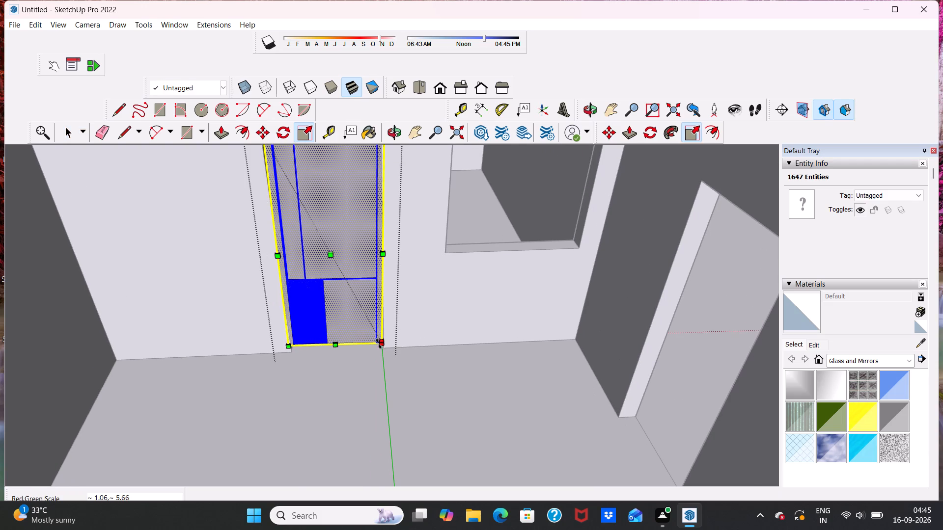
{"action": "left_click", "coordinate": [386, 343]}
{"action": "scroll", "coordinate": [356, 281], "scroll_direction": "down", "scroll_amount": 4}
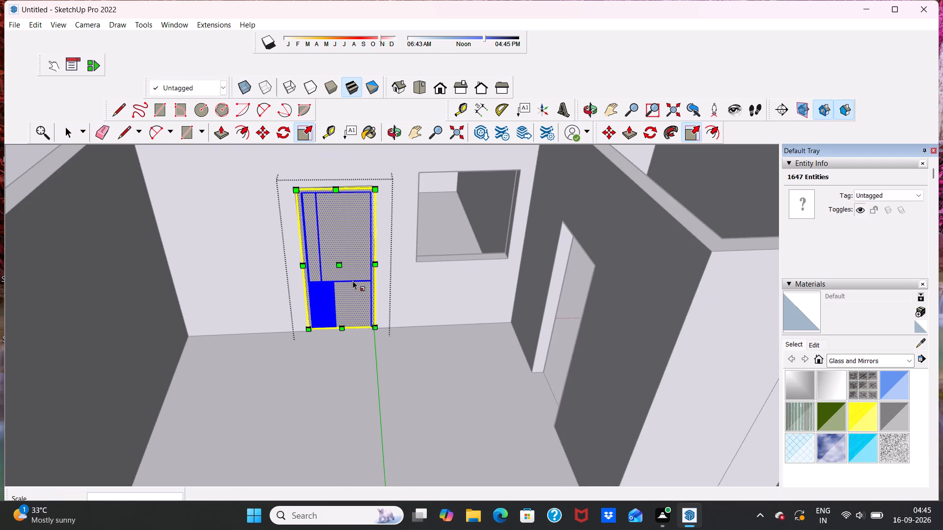
Scale the door's geometry slightly upward from the middle of its top edge toward the doorway head, and leave the component.
{"action": "middle_click_drag", "start_coordinate": [353, 281], "coordinate": [348, 267]}
{"action": "scroll", "coordinate": [340, 238], "scroll_direction": "up", "scroll_amount": 3}
{"action": "middle_click_drag", "start_coordinate": [334, 207], "coordinate": [324, 253]}
{"action": "scroll", "coordinate": [361, 177], "scroll_direction": "up", "scroll_amount": 4}
{"action": "left_click_drag", "start_coordinate": [320, 179], "coordinate": [319, 174]}
{"action": "key", "text": "space"}
{"action": "key", "text": "space"}
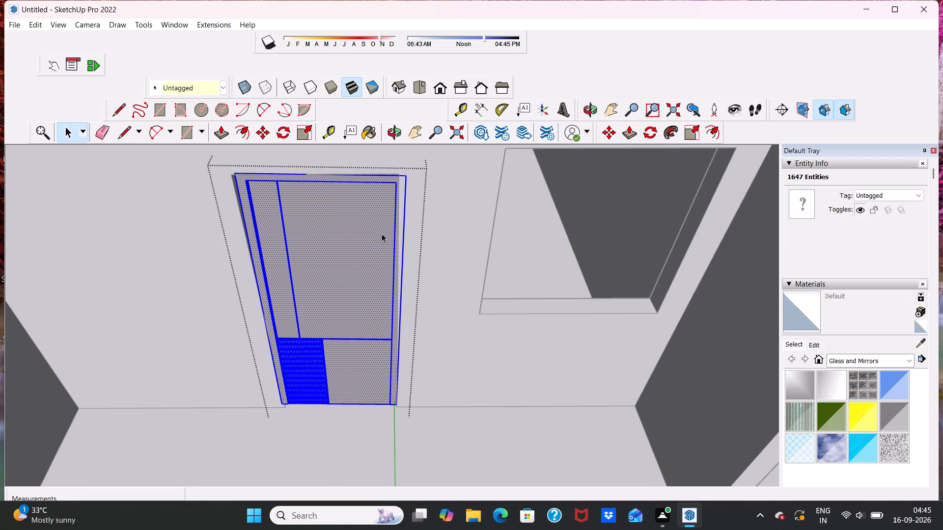
{"action": "double_click", "coordinate": [542, 236]}
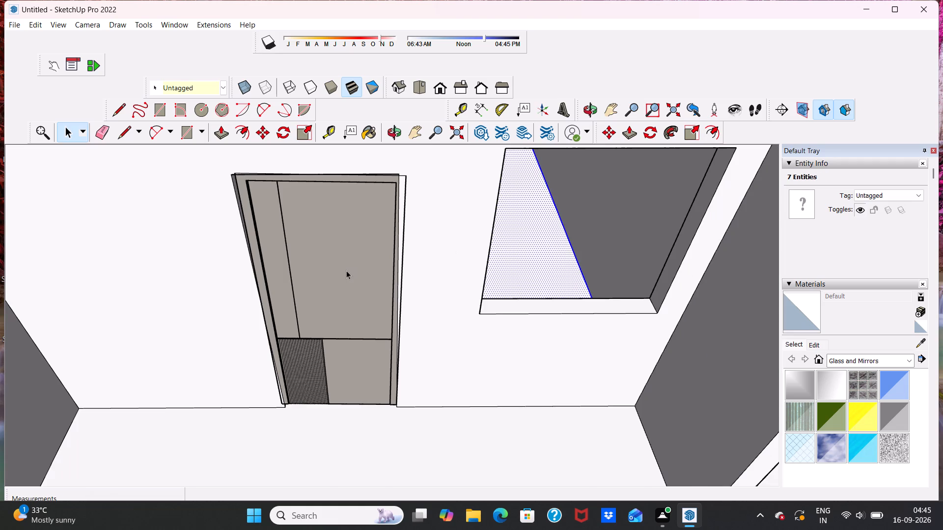
Examine the door's fit in its wall opening from the front, from above and from both sides of the wall.
{"action": "scroll", "coordinate": [346, 270], "scroll_direction": "up", "scroll_amount": 4}
{"action": "middle_click_drag", "start_coordinate": [395, 257], "coordinate": [371, 305]}
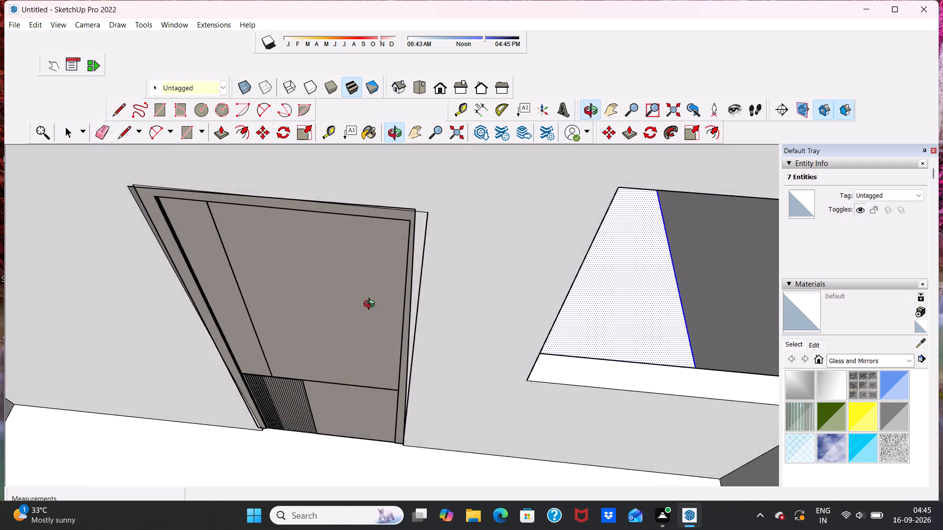
{"action": "middle_click_drag", "start_coordinate": [371, 305], "coordinate": [419, 263]}
{"action": "scroll", "coordinate": [420, 260], "scroll_direction": "up", "scroll_amount": 1}
{"action": "scroll", "coordinate": [394, 262], "scroll_direction": "down", "scroll_amount": 8}
{"action": "middle_click_drag", "start_coordinate": [333, 319], "coordinate": [332, 276]}
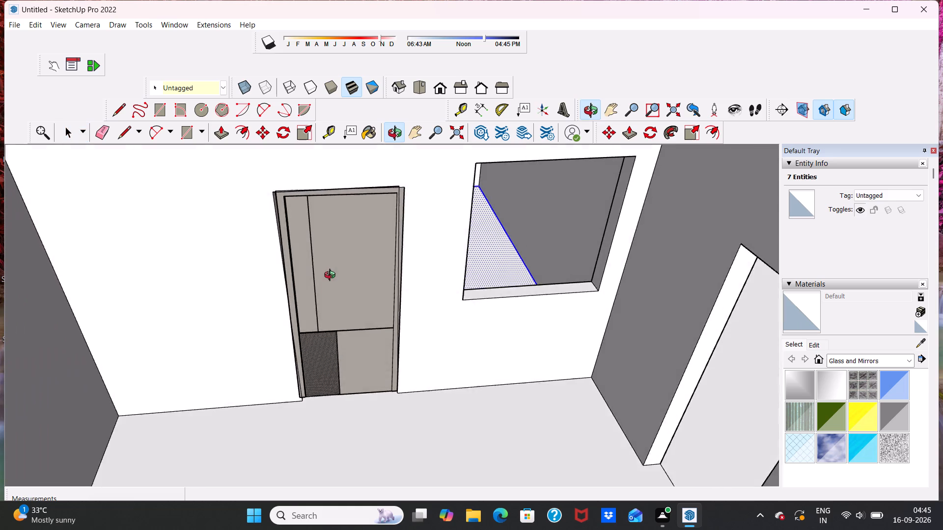
{"action": "middle_click_drag", "start_coordinate": [332, 276], "coordinate": [333, 162]}
{"action": "scroll", "coordinate": [354, 188], "scroll_direction": "down", "scroll_amount": 11}
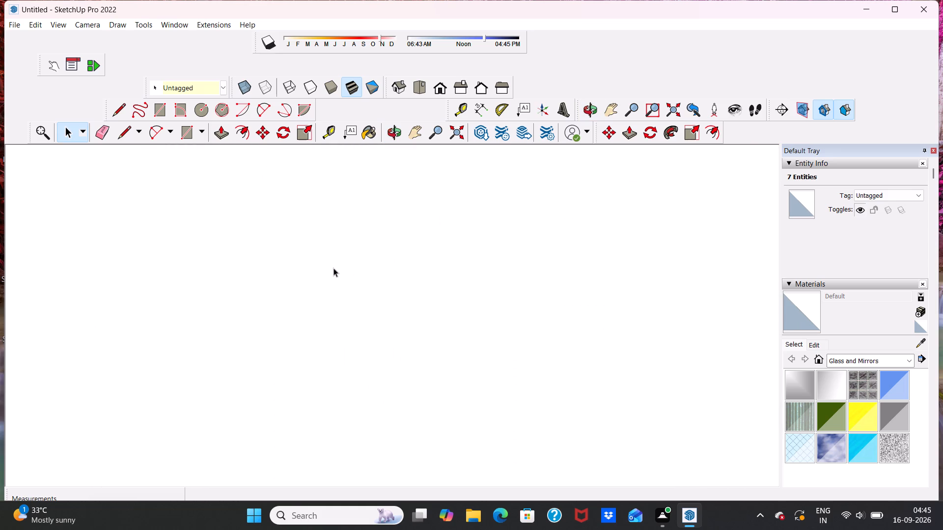
{"action": "scroll", "coordinate": [333, 268], "scroll_direction": "down", "scroll_amount": 15}
{"action": "left_click", "coordinate": [444, 91]}
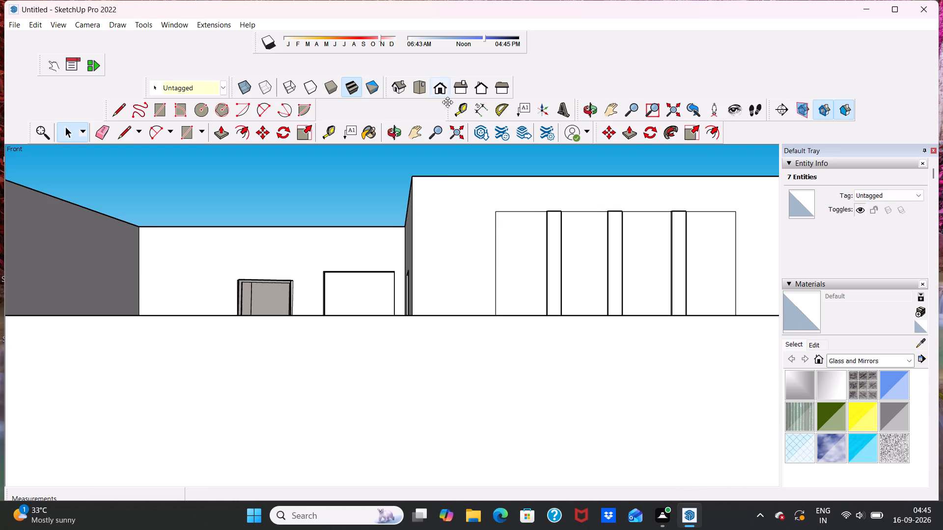
{"action": "scroll", "coordinate": [432, 234], "scroll_direction": "down", "scroll_amount": 4}
{"action": "middle_click_drag", "start_coordinate": [294, 317], "coordinate": [302, 388]}
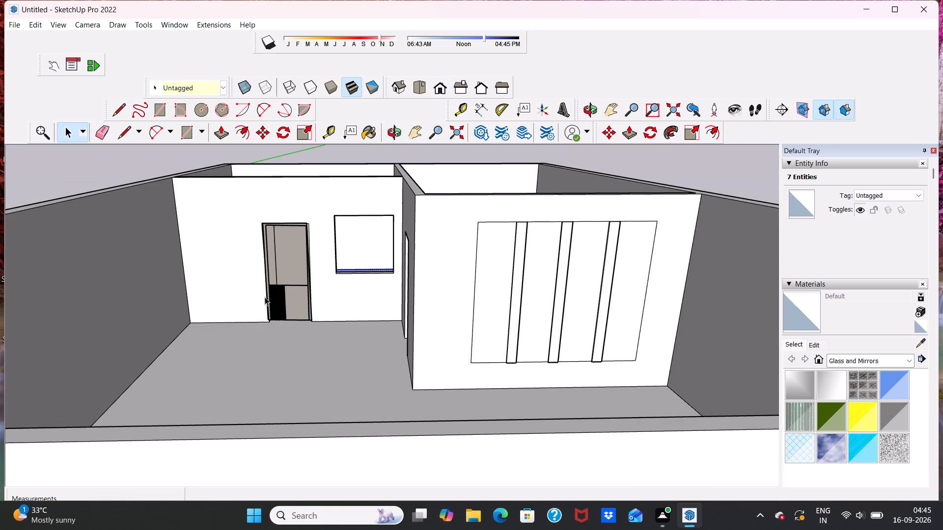
{"action": "double_click", "coordinate": [268, 309]}
{"action": "scroll", "coordinate": [275, 251], "scroll_direction": "up", "scroll_amount": 5}
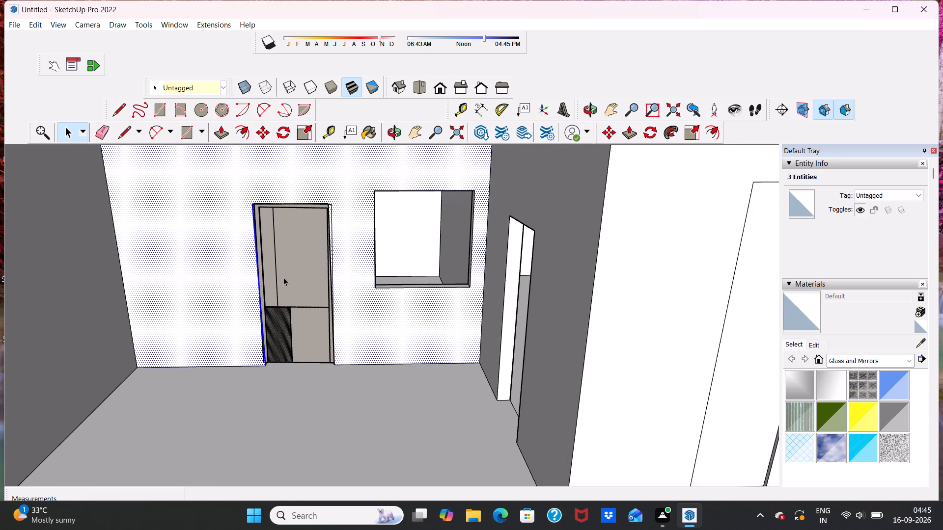
{"action": "middle_click_drag", "start_coordinate": [283, 277], "coordinate": [191, 464]}
{"action": "scroll", "coordinate": [184, 468], "scroll_direction": "down", "scroll_amount": 1}
{"action": "middle_click_drag", "start_coordinate": [314, 265], "coordinate": [286, 329]}
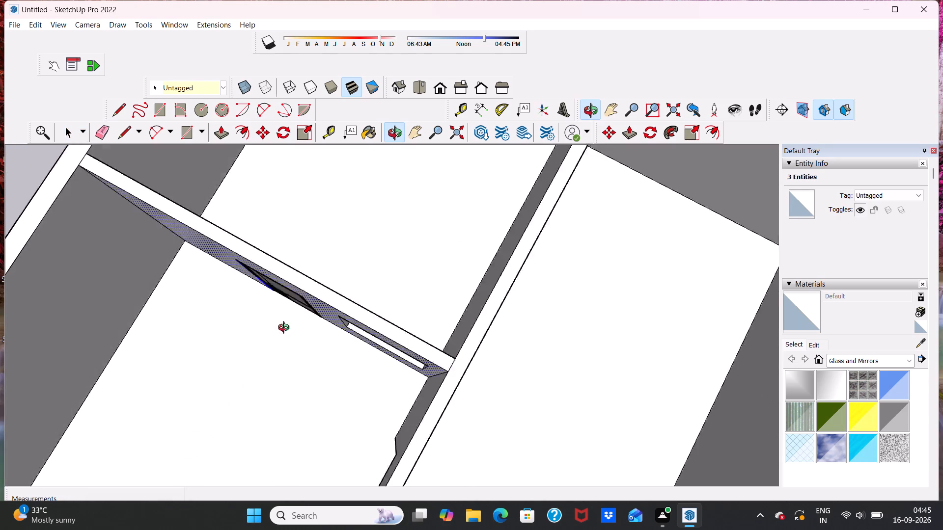
{"action": "middle_click_drag", "start_coordinate": [286, 329], "coordinate": [266, 466]}
{"action": "middle_click_drag", "start_coordinate": [309, 308], "coordinate": [260, 399]}
{"action": "scroll", "coordinate": [272, 334], "scroll_direction": "up", "scroll_amount": 12}
{"action": "middle_click_drag", "start_coordinate": [272, 332], "coordinate": [203, 335]}
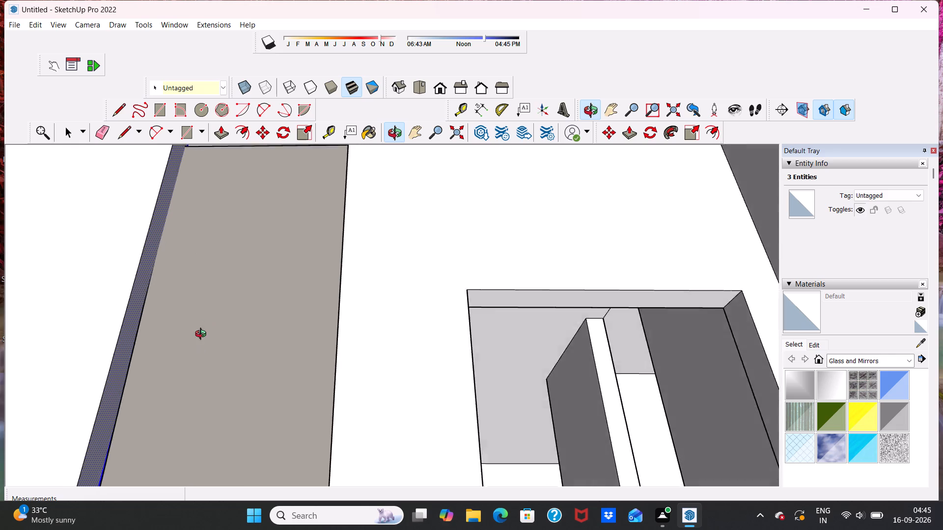
{"action": "middle_click_drag", "start_coordinate": [203, 335], "coordinate": [264, 237]}
{"action": "scroll", "coordinate": [266, 233], "scroll_direction": "down", "scroll_amount": 5}
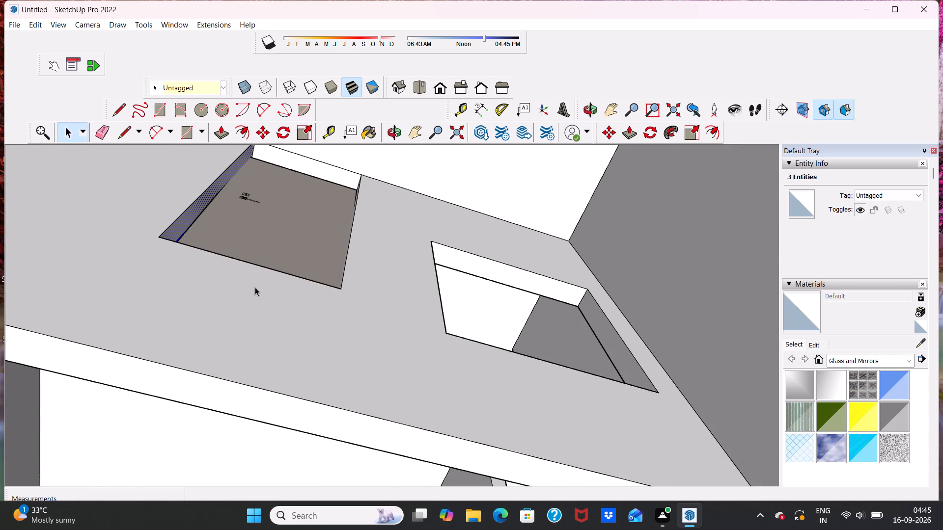
{"action": "middle_click_drag", "start_coordinate": [256, 288], "coordinate": [294, 223]}
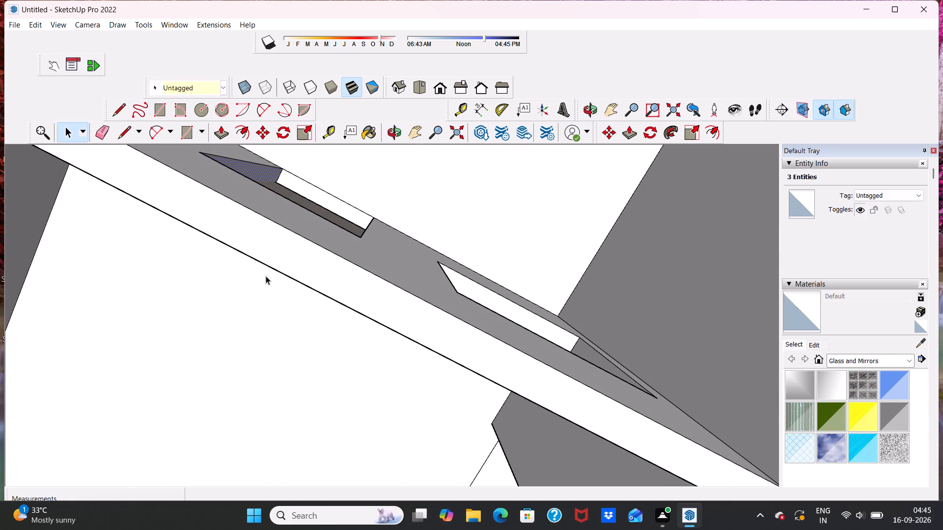
{"action": "middle_click_drag", "start_coordinate": [240, 292], "coordinate": [302, 258]}
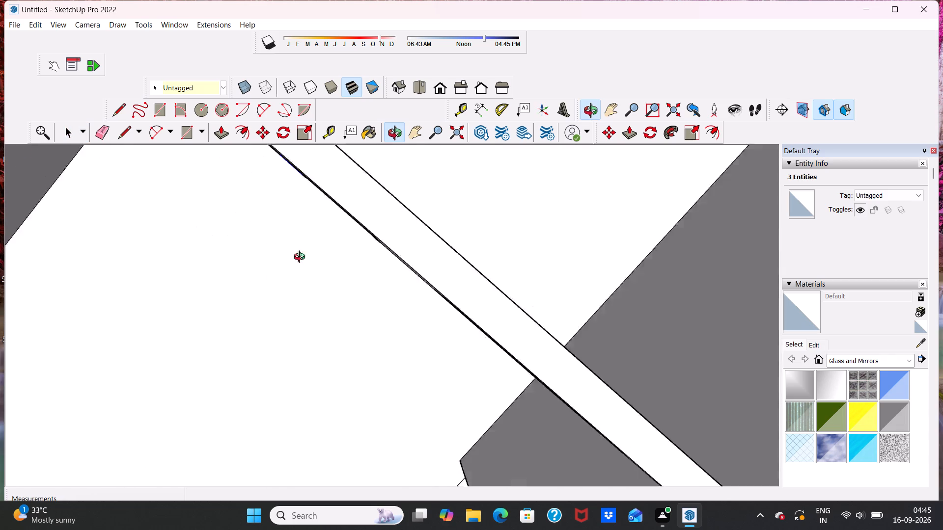
{"action": "middle_click_drag", "start_coordinate": [302, 258], "coordinate": [339, 213]}
{"action": "scroll", "coordinate": [341, 212], "scroll_direction": "down", "scroll_amount": 5}
{"action": "middle_click_drag", "start_coordinate": [352, 235], "coordinate": [527, 94]}
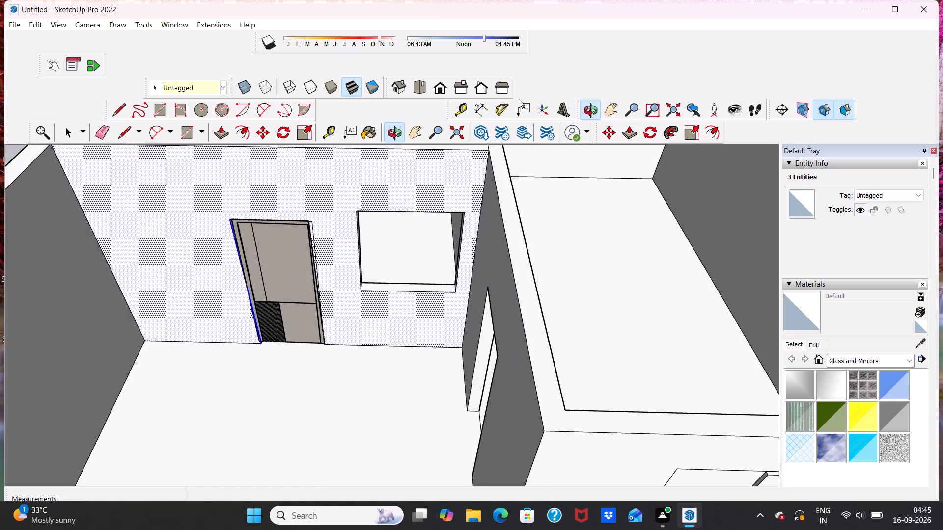
{"action": "left_click", "coordinate": [318, 414]}
{"action": "scroll", "coordinate": [334, 375], "scroll_direction": "down", "scroll_amount": 4}
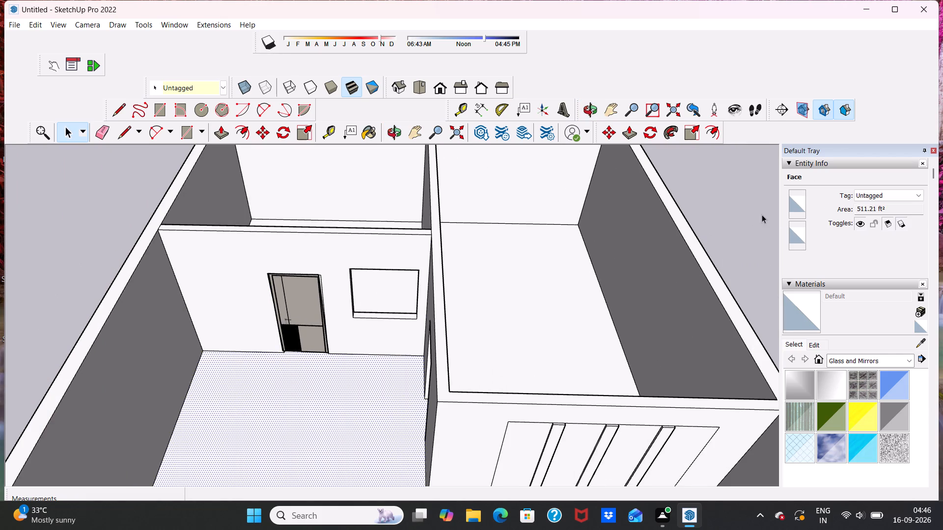
{"action": "double_click", "coordinate": [740, 210]}
{"action": "middle_click_drag", "start_coordinate": [403, 326], "coordinate": [416, 164]}
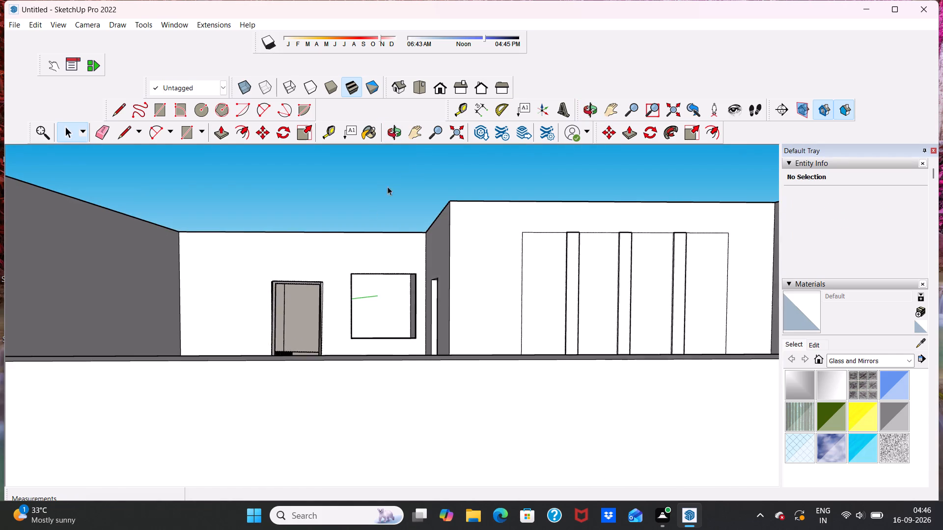
{"action": "scroll", "coordinate": [328, 263], "scroll_direction": "down", "scroll_amount": 1}
{"action": "middle_click_drag", "start_coordinate": [324, 269], "coordinate": [491, 349]}
{"action": "scroll", "coordinate": [354, 342], "scroll_direction": "up", "scroll_amount": 5}
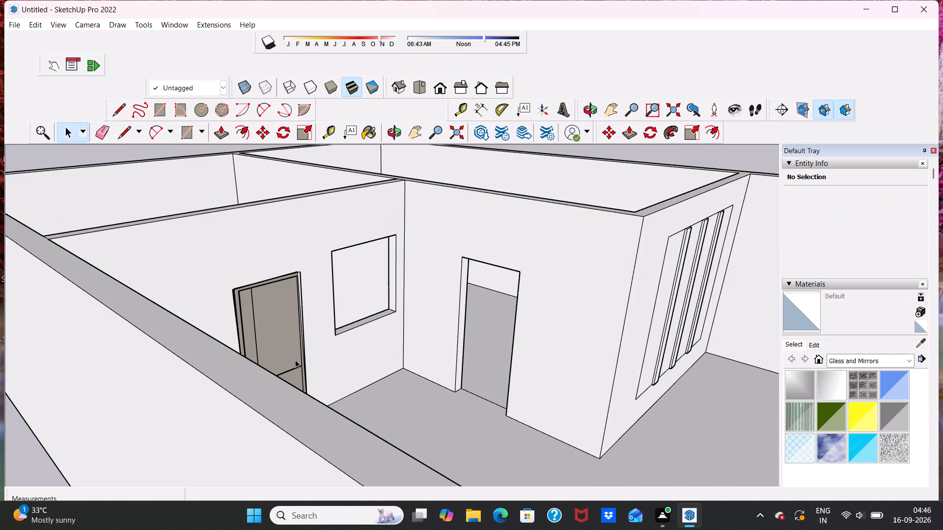
Reopen the door component, scale all its geometry slightly from its bottom handle-side corner toward the doorway's floor corner, and leave the component.
{"action": "scroll", "coordinate": [229, 367], "scroll_direction": "up", "scroll_amount": 7}
{"action": "middle_click_drag", "start_coordinate": [226, 341], "coordinate": [82, 325]}
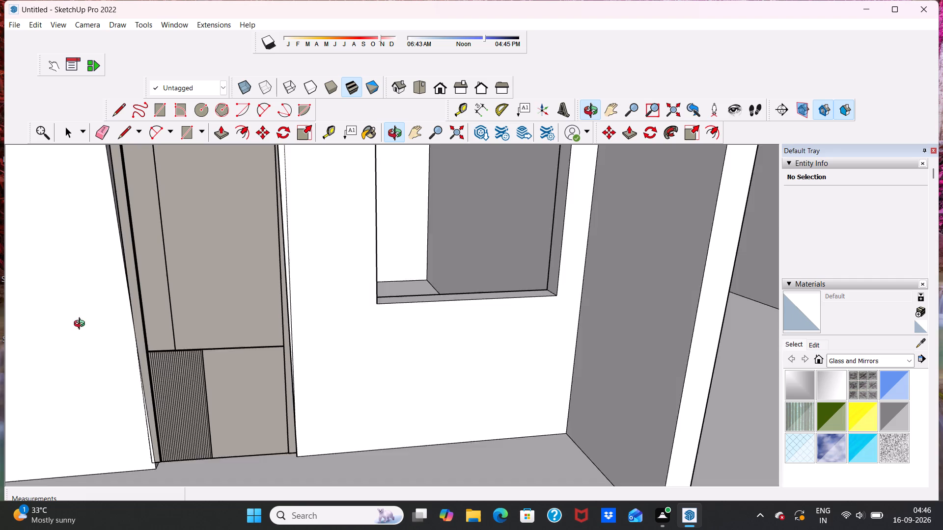
{"action": "middle_click_drag", "start_coordinate": [82, 325], "coordinate": [25, 362]}
{"action": "scroll", "coordinate": [224, 336], "scroll_direction": "up", "scroll_amount": 3}
{"action": "scroll", "coordinate": [155, 397], "scroll_direction": "up", "scroll_amount": 5}
{"action": "double_click", "coordinate": [182, 403]}
{"action": "double_click", "coordinate": [182, 403]}
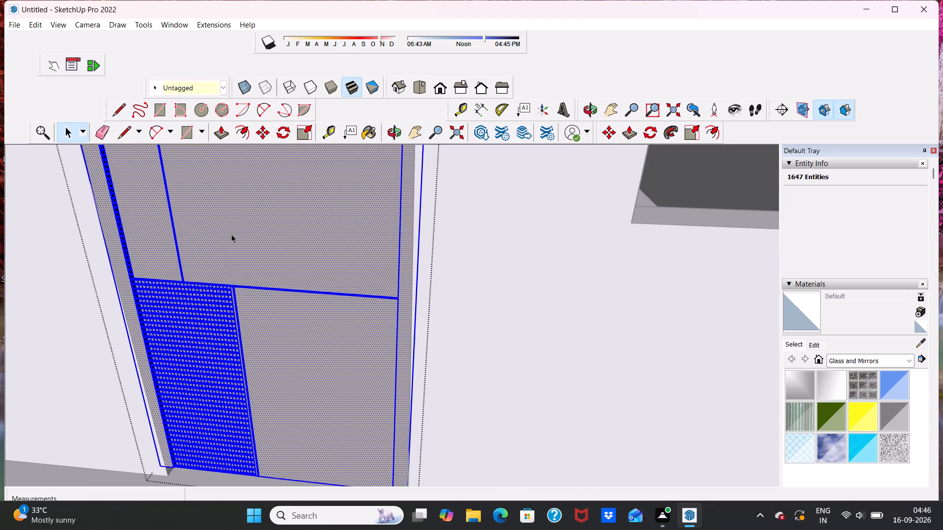
{"action": "left_click", "coordinate": [308, 130]}
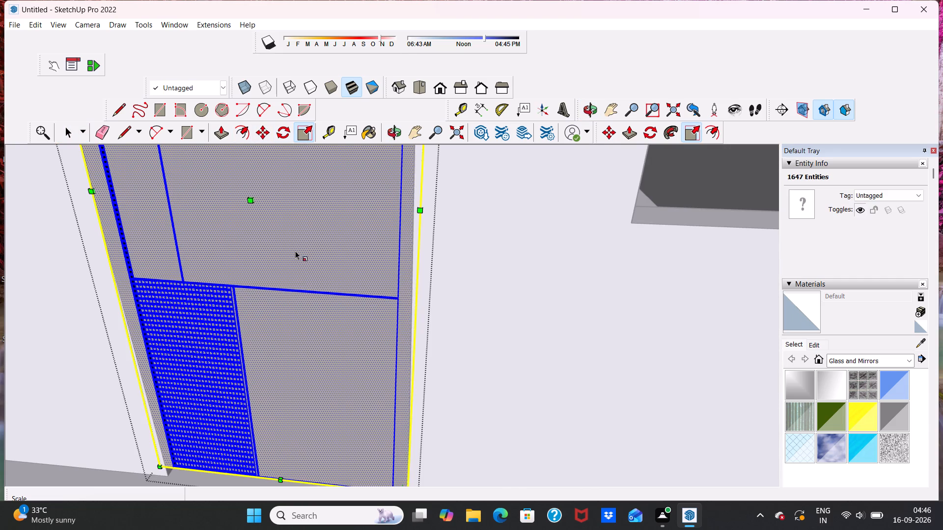
{"action": "scroll", "coordinate": [258, 357], "scroll_direction": "down", "scroll_amount": 5}
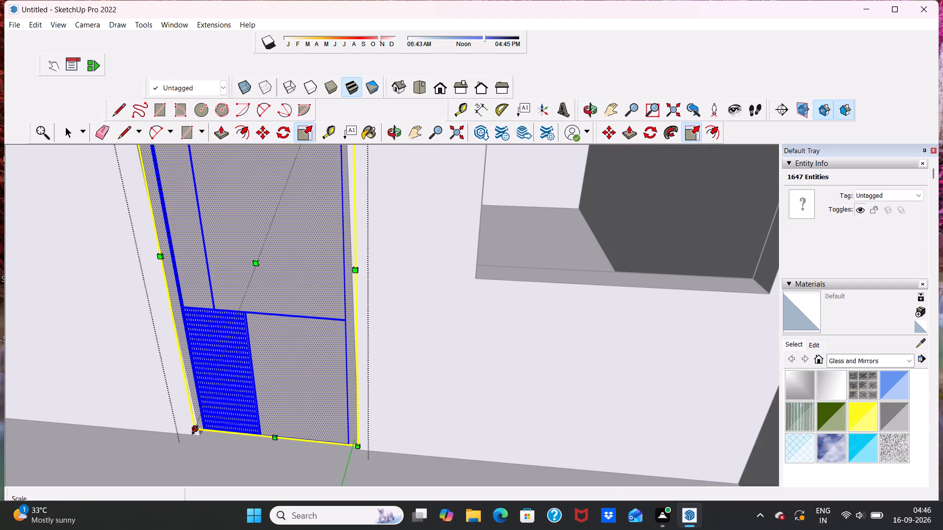
{"action": "left_click_drag", "start_coordinate": [195, 429], "coordinate": [200, 439]}
{"action": "scroll", "coordinate": [219, 404], "scroll_direction": "down", "scroll_amount": 6}
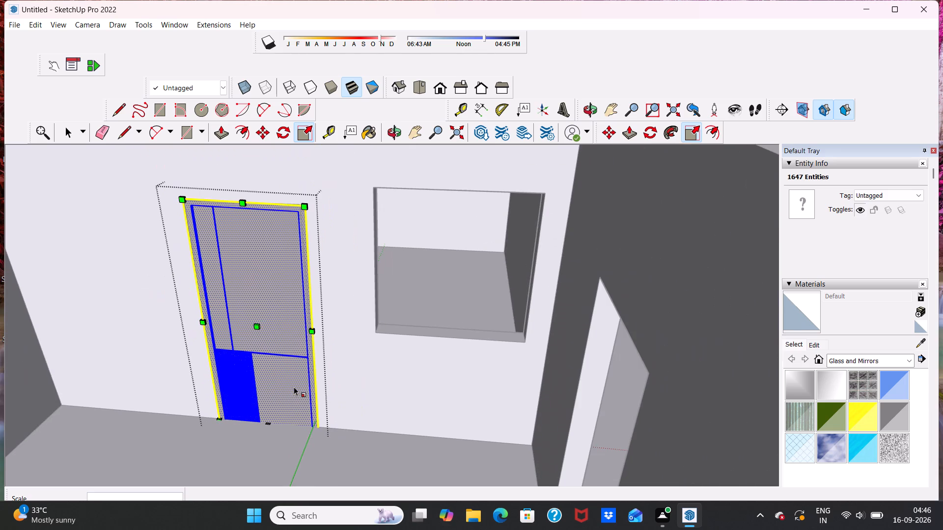
{"action": "key", "text": "space"}
{"action": "scroll", "coordinate": [283, 372], "scroll_direction": "down", "scroll_amount": 2}
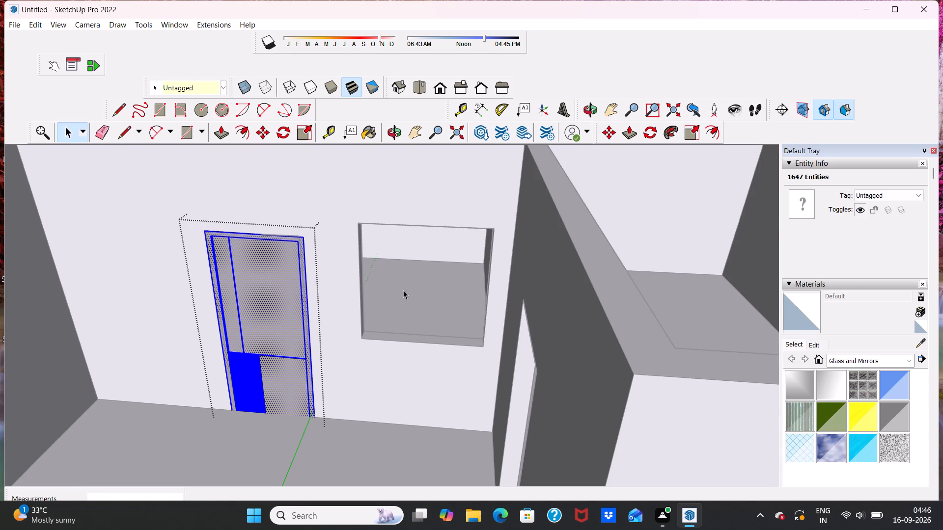
{"action": "left_click", "coordinate": [403, 290]}
{"action": "left_click", "coordinate": [407, 291]}
Examine the fitted door and the empty doorway in the adjoining wall from around the building.
{"action": "scroll", "coordinate": [424, 278], "scroll_direction": "down", "scroll_amount": 2}
{"action": "middle_click_drag", "start_coordinate": [325, 348], "coordinate": [497, 267]}
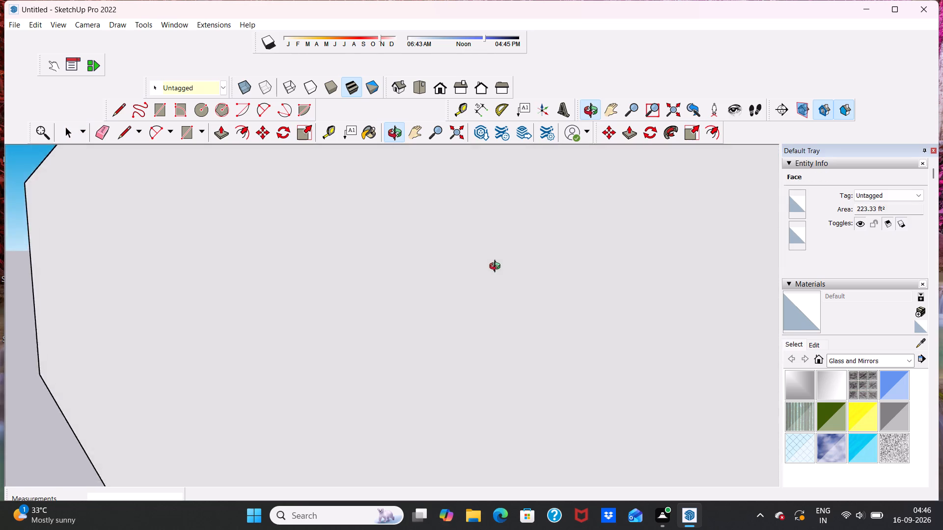
{"action": "middle_click_drag", "start_coordinate": [497, 267], "coordinate": [296, 301]}
{"action": "scroll", "coordinate": [226, 284], "scroll_direction": "down", "scroll_amount": 7}
{"action": "middle_click_drag", "start_coordinate": [279, 311], "coordinate": [425, 315]}
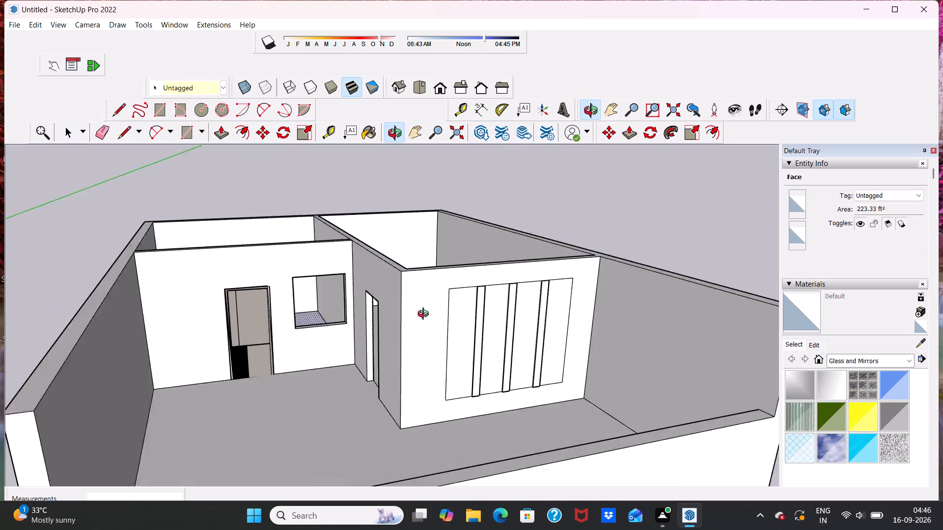
{"action": "middle_click_drag", "start_coordinate": [425, 315], "coordinate": [544, 298]}
{"action": "middle_click_drag", "start_coordinate": [385, 258], "coordinate": [409, 351]}
{"action": "scroll", "coordinate": [228, 243], "scroll_direction": "up", "scroll_amount": 1}
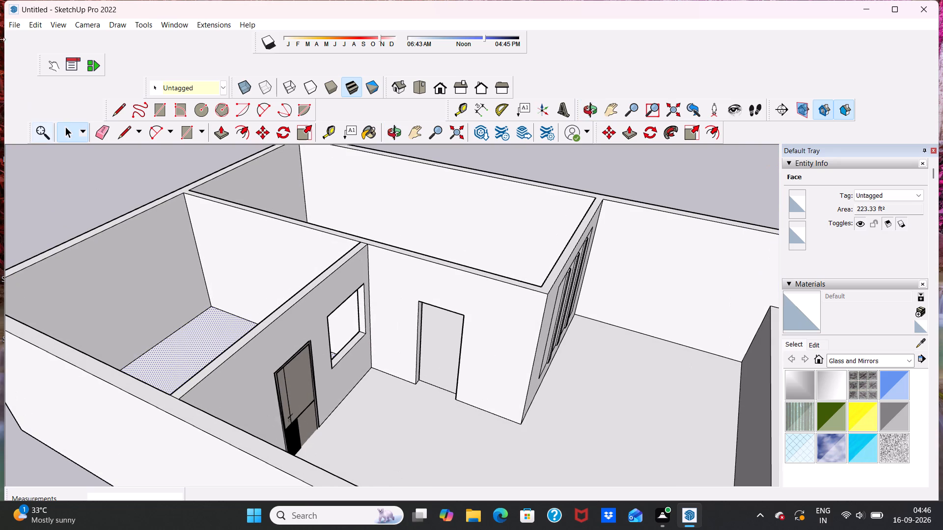
Import the DOOR+2 model from Downloads and place it on the floor near the fitted door.
{"action": "left_click", "coordinate": [11, 25]}
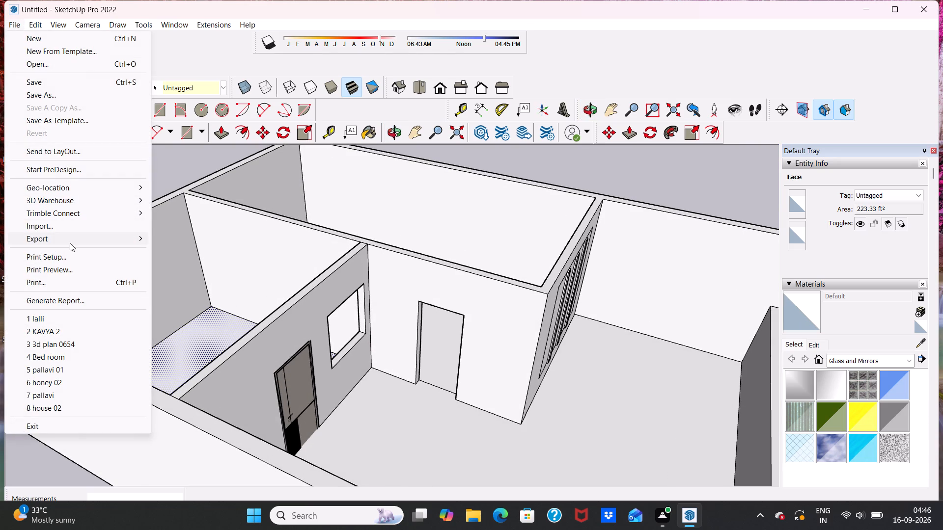
{"action": "left_click", "coordinate": [46, 224]}
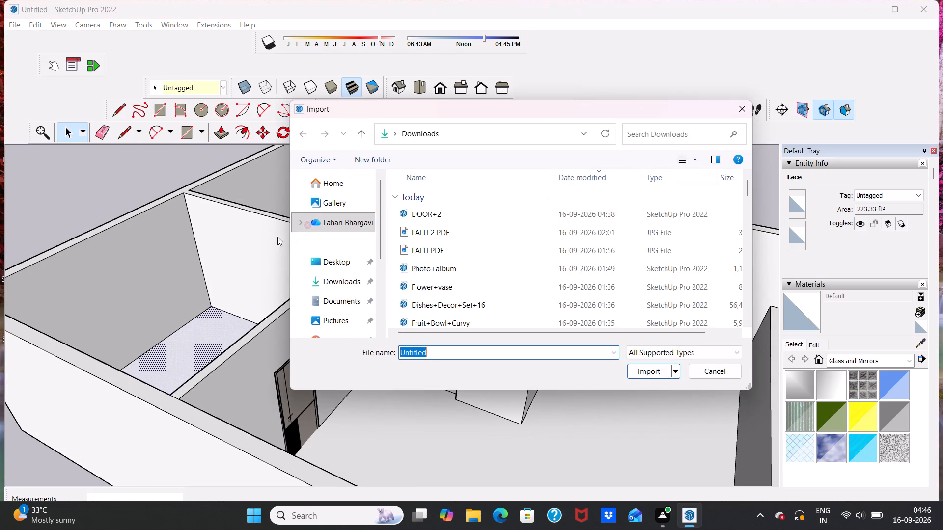
{"action": "left_click", "coordinate": [446, 214]}
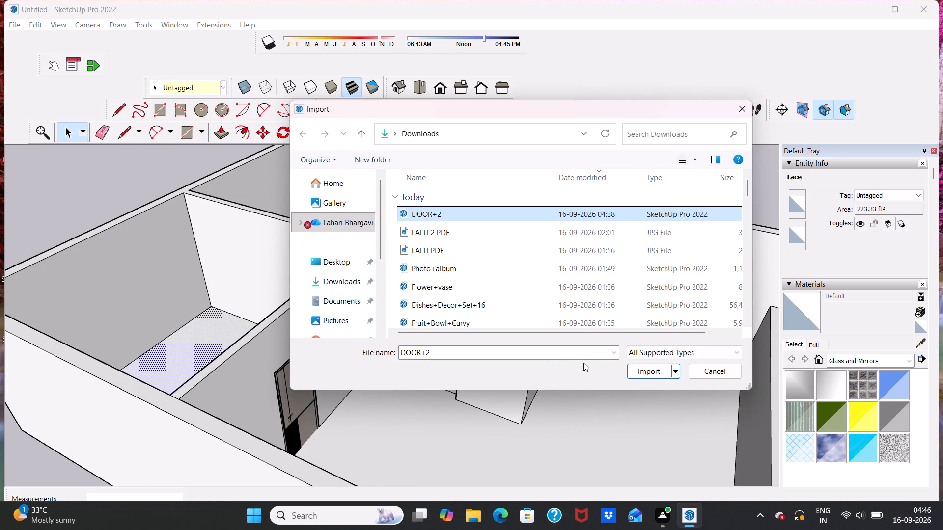
{"action": "left_click", "coordinate": [654, 368]}
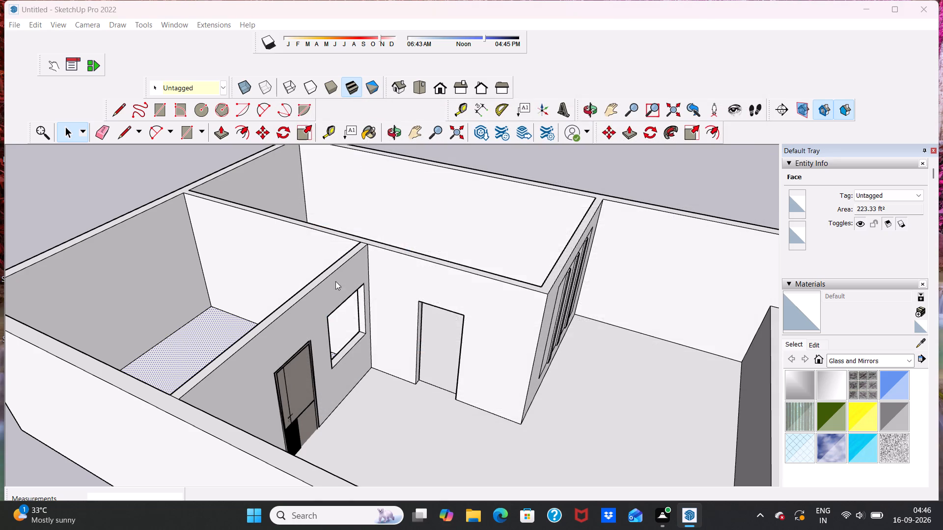
{"action": "left_click", "coordinate": [567, 314]}
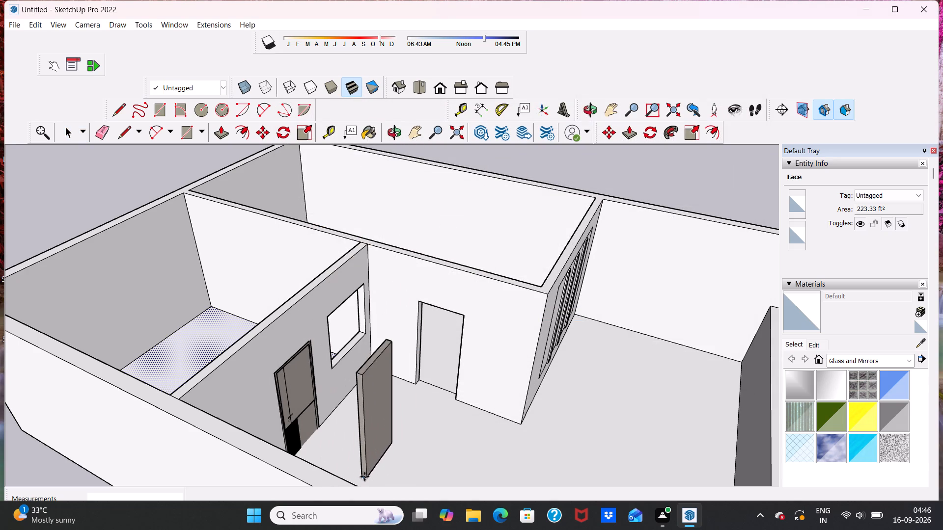
{"action": "left_click", "coordinate": [364, 477]}
{"action": "key", "text": "space"}
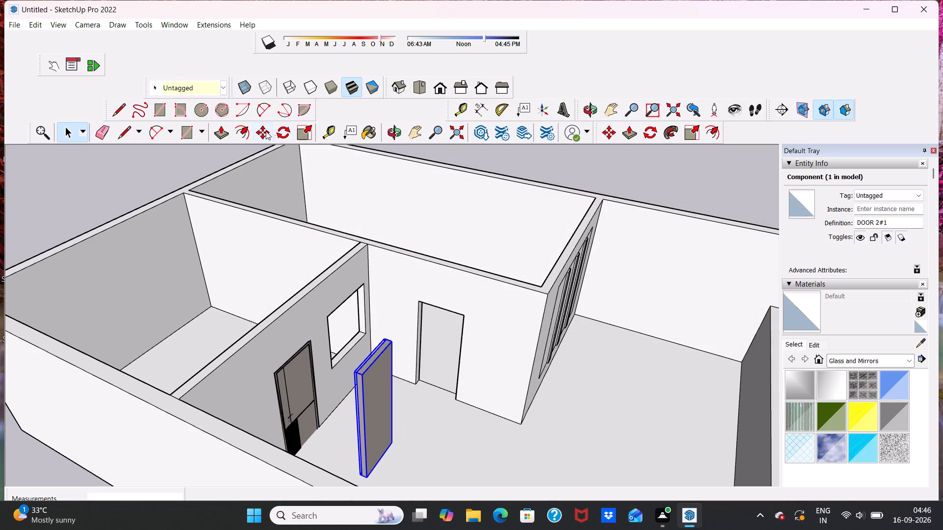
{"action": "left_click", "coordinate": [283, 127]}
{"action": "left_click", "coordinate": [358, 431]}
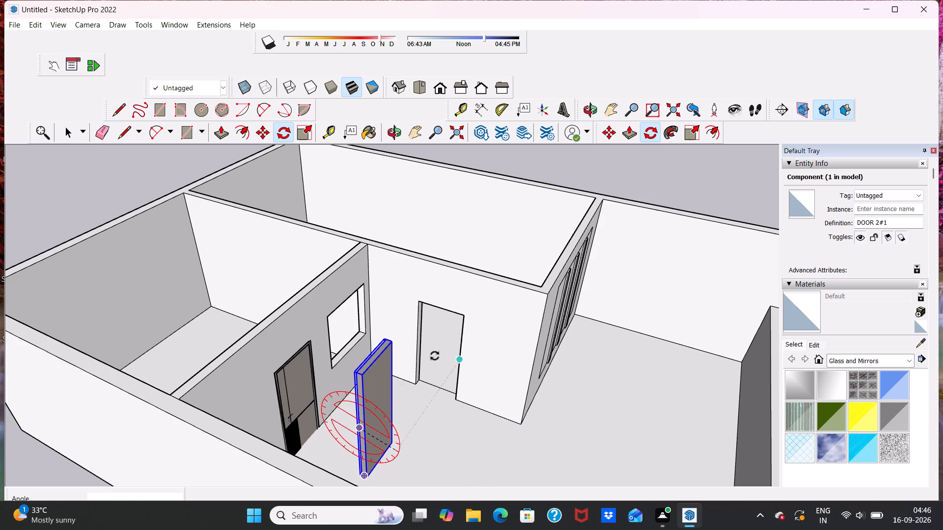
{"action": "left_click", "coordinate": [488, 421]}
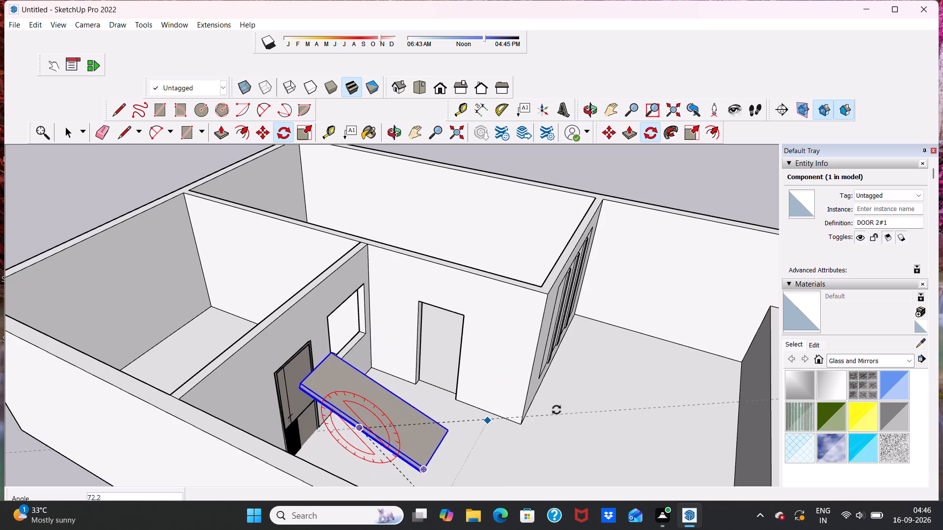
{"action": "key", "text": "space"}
Rotate the new door about 177° around the red axis, pivoting on its side edge, to flip it end over end.
{"action": "middle_click_drag", "start_coordinate": [268, 367], "coordinate": [352, 378]}
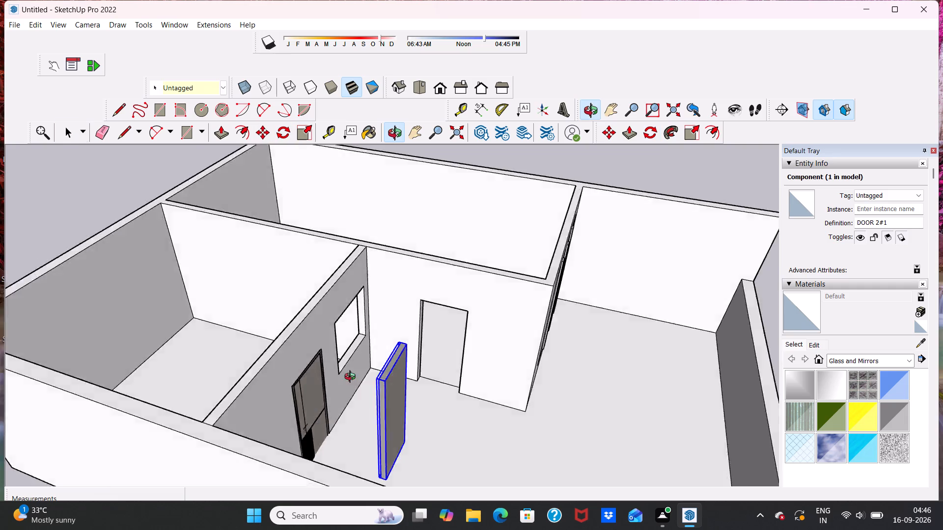
{"action": "middle_click_drag", "start_coordinate": [352, 378], "coordinate": [471, 368]}
{"action": "scroll", "coordinate": [501, 352], "scroll_direction": "up", "scroll_amount": 4}
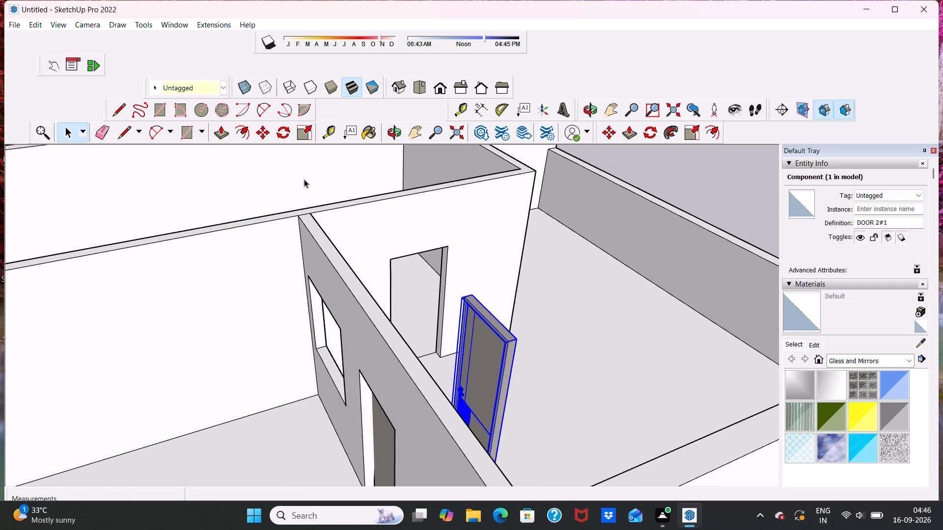
{"action": "scroll", "coordinate": [284, 172], "scroll_direction": "up", "scroll_amount": 4}
{"action": "left_click", "coordinate": [284, 130]}
{"action": "scroll", "coordinate": [290, 127], "scroll_direction": "down", "scroll_amount": 4}
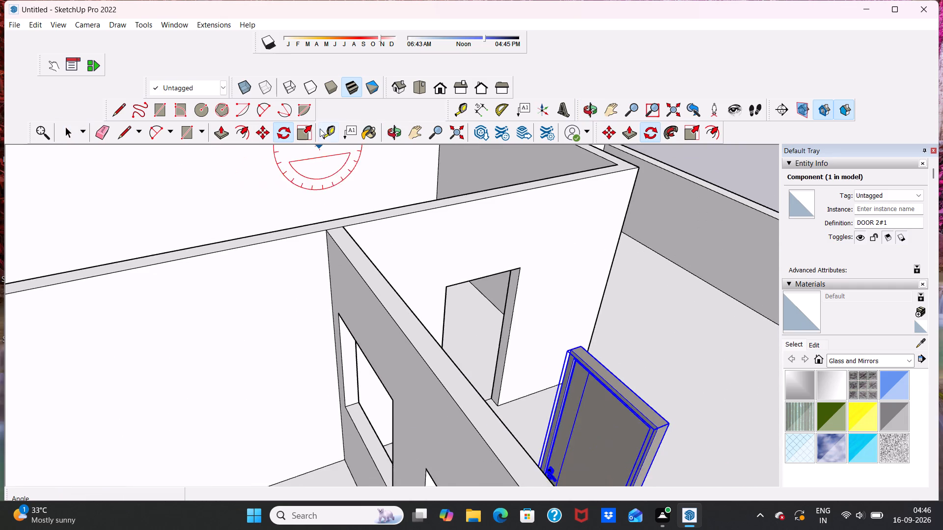
{"action": "scroll", "coordinate": [320, 129], "scroll_direction": "down", "scroll_amount": 5}
{"action": "scroll", "coordinate": [472, 194], "scroll_direction": "up", "scroll_amount": 2}
{"action": "scroll", "coordinate": [467, 185], "scroll_direction": "down", "scroll_amount": 6}
{"action": "scroll", "coordinate": [525, 285], "scroll_direction": "up", "scroll_amount": 6}
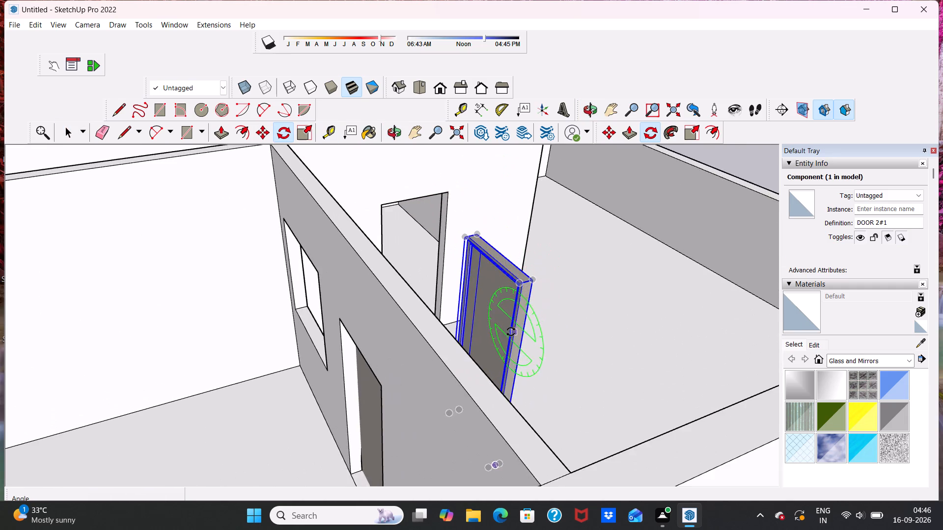
{"action": "scroll", "coordinate": [511, 332], "scroll_direction": "up", "scroll_amount": 6}
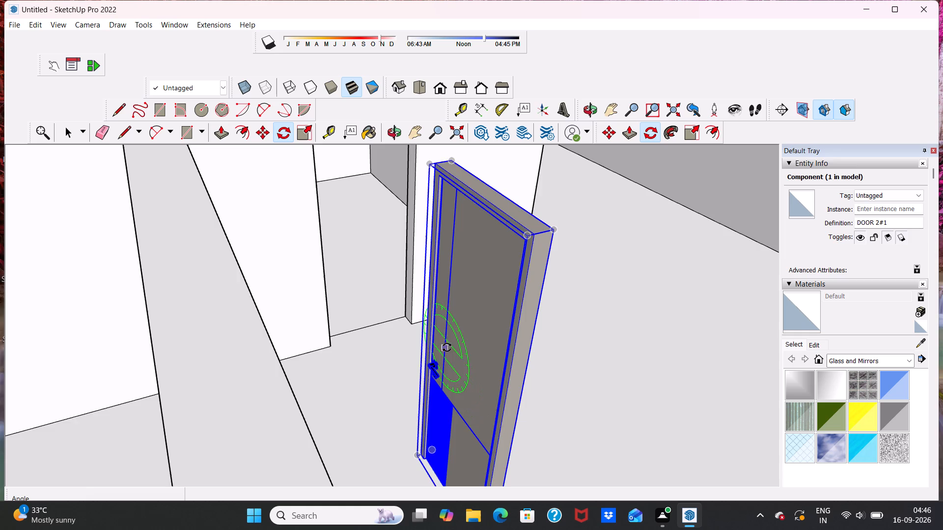
{"action": "scroll", "coordinate": [444, 346], "scroll_direction": "up", "scroll_amount": 3}
{"action": "scroll", "coordinate": [454, 352], "scroll_direction": "down", "scroll_amount": 3}
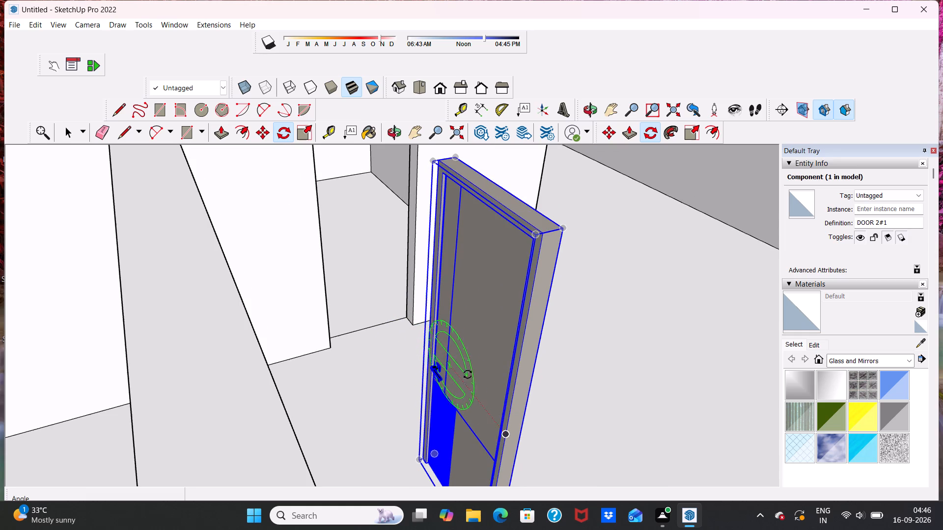
{"action": "left_click", "coordinate": [508, 435]}
{"action": "scroll", "coordinate": [494, 387], "scroll_direction": "down", "scroll_amount": 4}
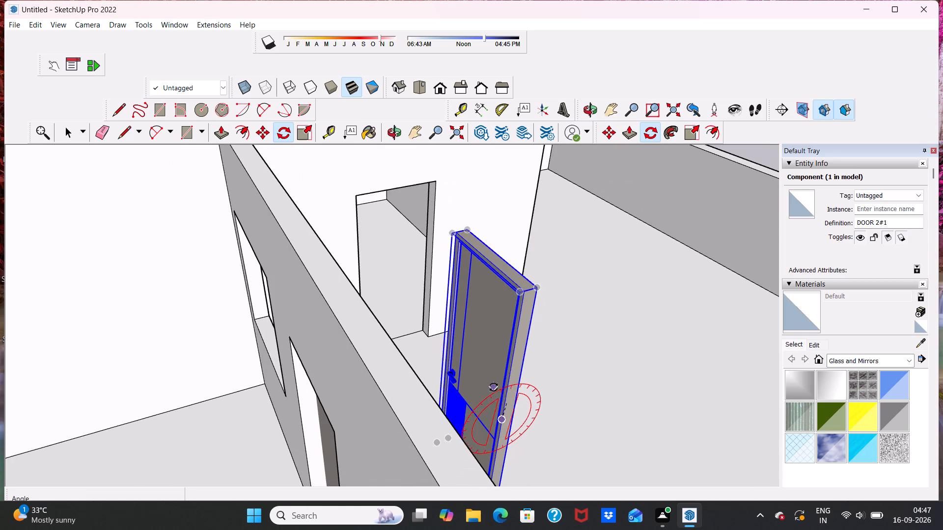
{"action": "left_click", "coordinate": [542, 446]}
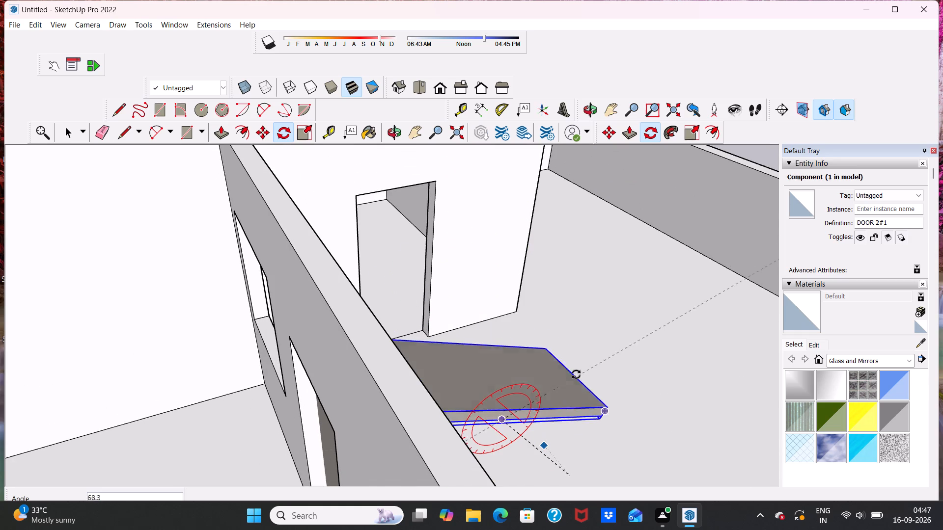
{"action": "left_click", "coordinate": [440, 360]}
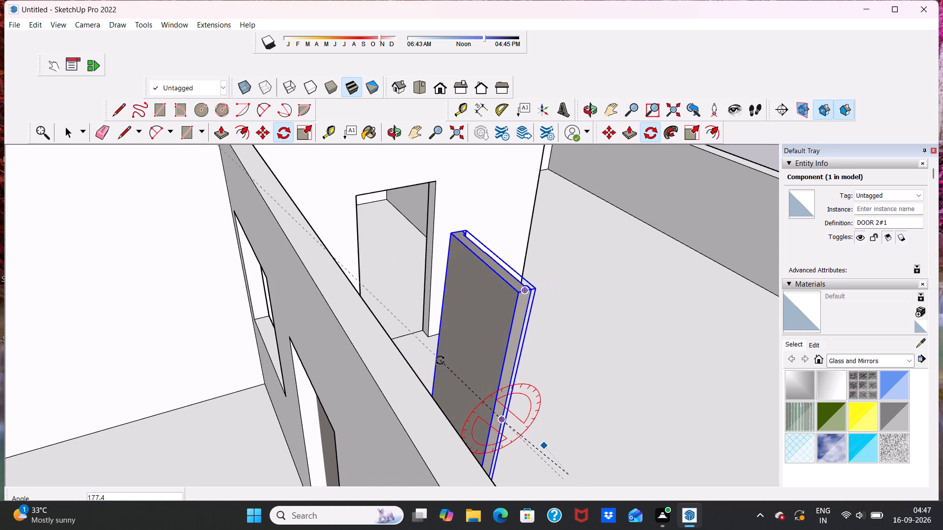
Rotate the door 180° in the plane of its face so its handle and ribbed panel return to their upright arrangement.
{"action": "middle_click_drag", "start_coordinate": [463, 344], "coordinate": [206, 358]}
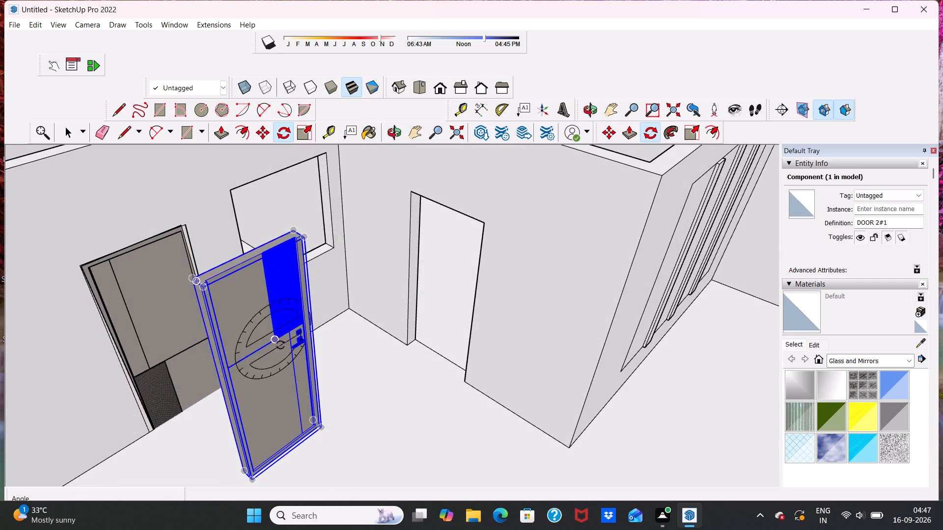
{"action": "scroll", "coordinate": [291, 348], "scroll_direction": "up", "scroll_amount": 5}
{"action": "scroll", "coordinate": [288, 360], "scroll_direction": "down", "scroll_amount": 5}
{"action": "scroll", "coordinate": [319, 354], "scroll_direction": "up", "scroll_amount": 4}
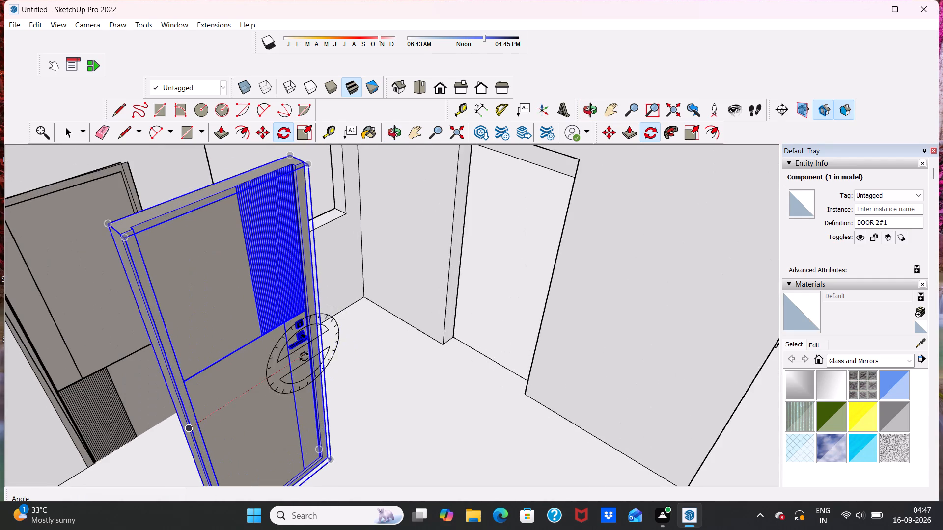
{"action": "scroll", "coordinate": [293, 358], "scroll_direction": "up", "scroll_amount": 2}
{"action": "left_click", "coordinate": [293, 358]}
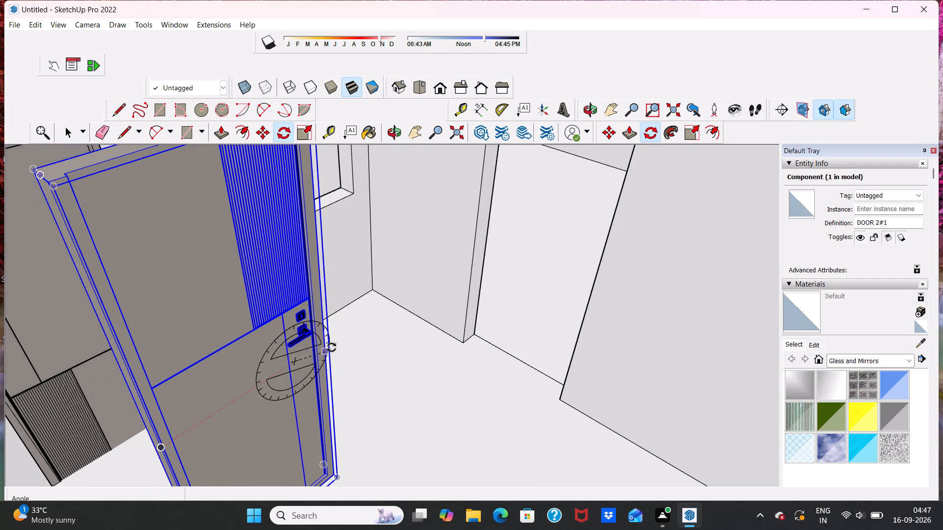
{"action": "left_click", "coordinate": [359, 329]}
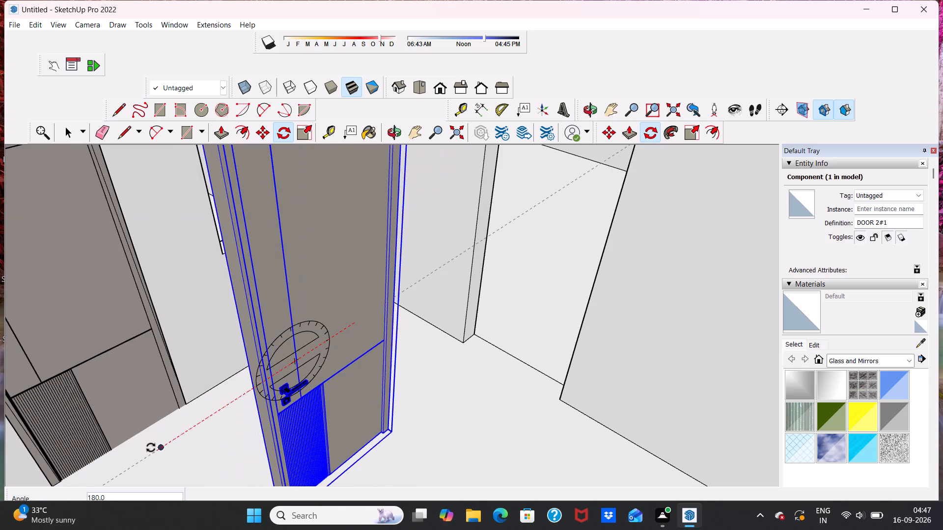
{"action": "left_click", "coordinate": [163, 455]}
Rotate the door 90° horizontally around its bottom hinge-side corner so it runs parallel to the wall with the empty doorway.
{"action": "scroll", "coordinate": [207, 352], "scroll_direction": "down", "scroll_amount": 5}
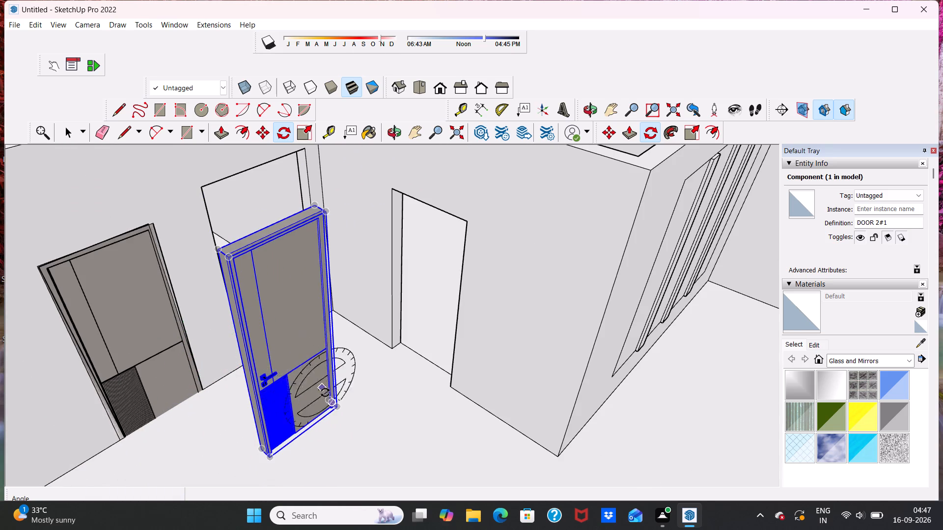
{"action": "scroll", "coordinate": [357, 408], "scroll_direction": "up", "scroll_amount": 5}
{"action": "scroll", "coordinate": [304, 412], "scroll_direction": "up", "scroll_amount": 1}
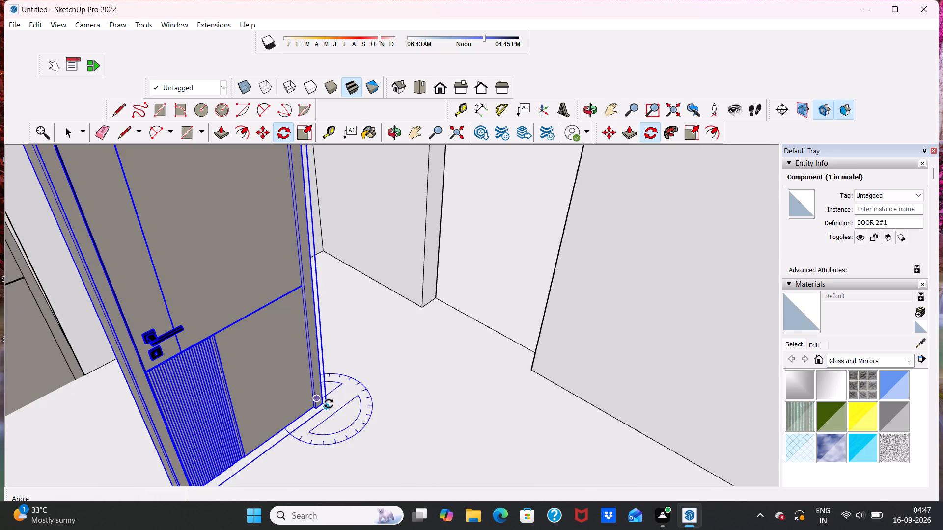
{"action": "left_click", "coordinate": [329, 406]}
{"action": "left_click", "coordinate": [416, 345]}
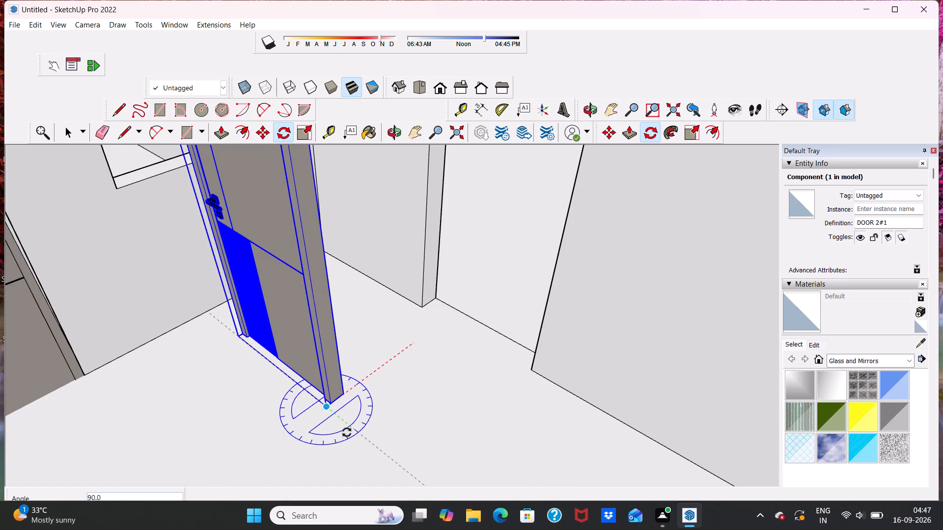
{"action": "left_click", "coordinate": [347, 432]}
{"action": "scroll", "coordinate": [319, 426], "scroll_direction": "down", "scroll_amount": 5}
{"action": "key", "text": "space"}
{"action": "key", "text": "space"}
Move the door about 3' 2" by its top hinge-side corner to the matching top corner of the empty doorway.
{"action": "scroll", "coordinate": [202, 402], "scroll_direction": "down", "scroll_amount": 6}
{"action": "scroll", "coordinate": [166, 307], "scroll_direction": "down", "scroll_amount": 2}
{"action": "middle_click_drag", "start_coordinate": [179, 350], "coordinate": [336, 326]}
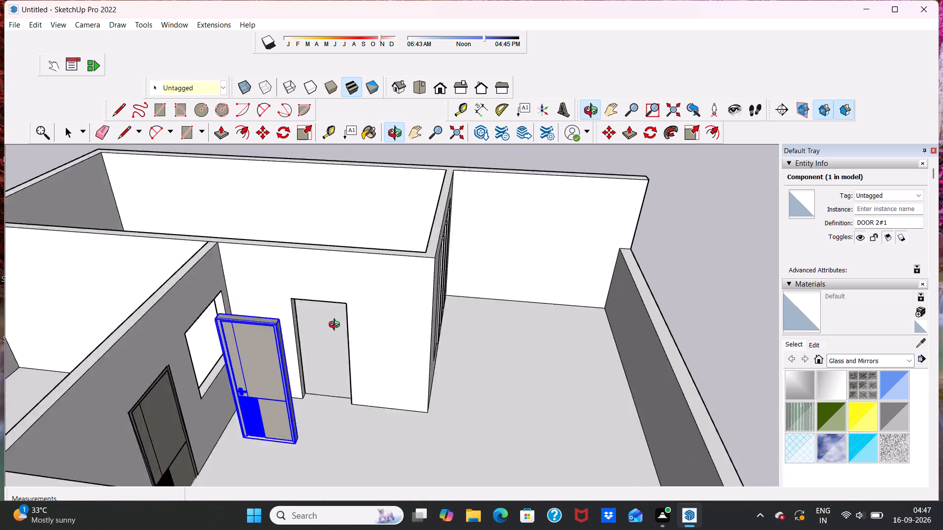
{"action": "middle_click_drag", "start_coordinate": [336, 326], "coordinate": [351, 331]}
{"action": "scroll", "coordinate": [328, 371], "scroll_direction": "up", "scroll_amount": 3}
{"action": "scroll", "coordinate": [328, 371], "scroll_direction": "down", "scroll_amount": 3}
{"action": "scroll", "coordinate": [216, 282], "scroll_direction": "up", "scroll_amount": 1}
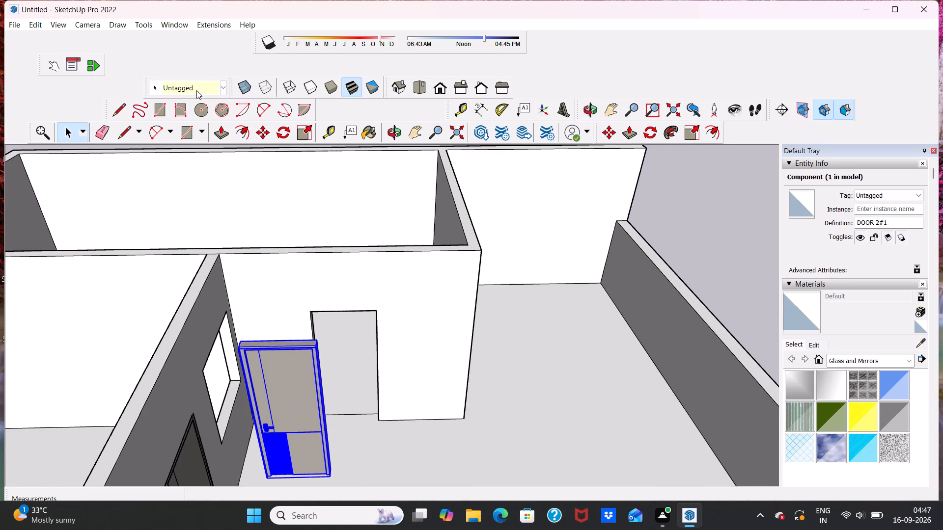
{"action": "left_click", "coordinate": [262, 135]}
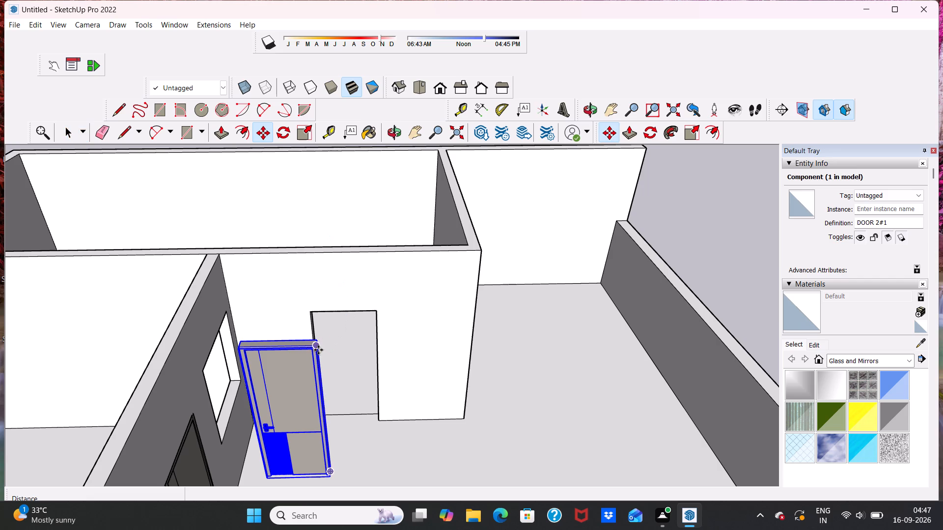
{"action": "left_click", "coordinate": [318, 349]}
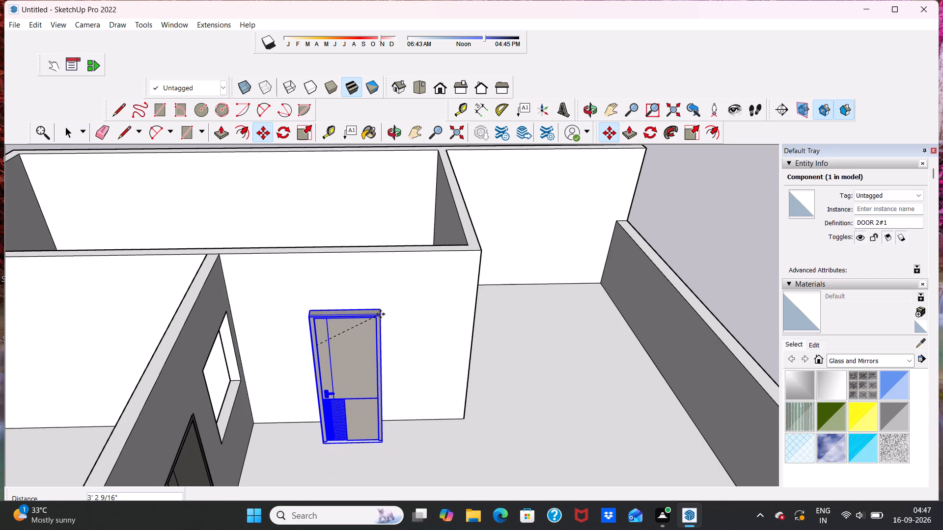
{"action": "left_click", "coordinate": [380, 314]}
Move the door by its bottom handle-side corner onto the doorway's matching floor corner.
{"action": "middle_click_drag", "start_coordinate": [292, 424], "coordinate": [333, 383]}
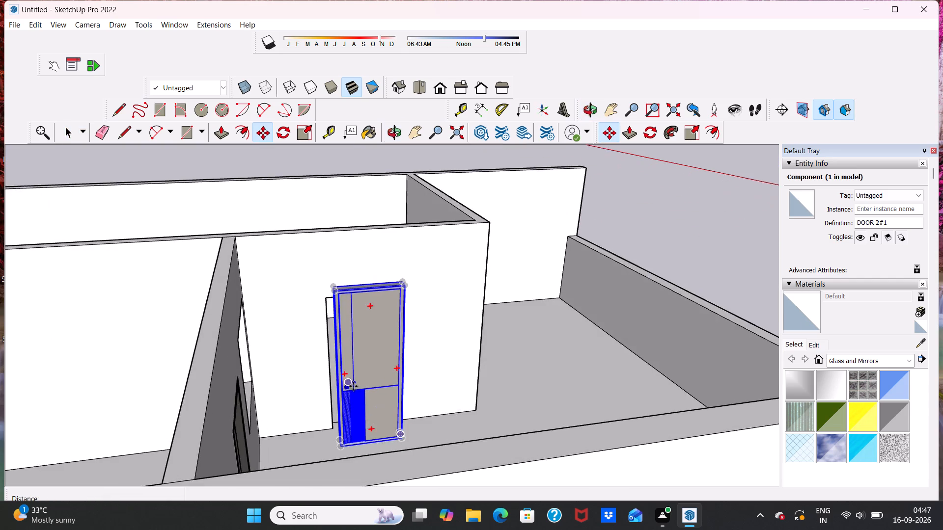
{"action": "scroll", "coordinate": [355, 392], "scroll_direction": "up", "scroll_amount": 6}
{"action": "scroll", "coordinate": [343, 476], "scroll_direction": "up", "scroll_amount": 5}
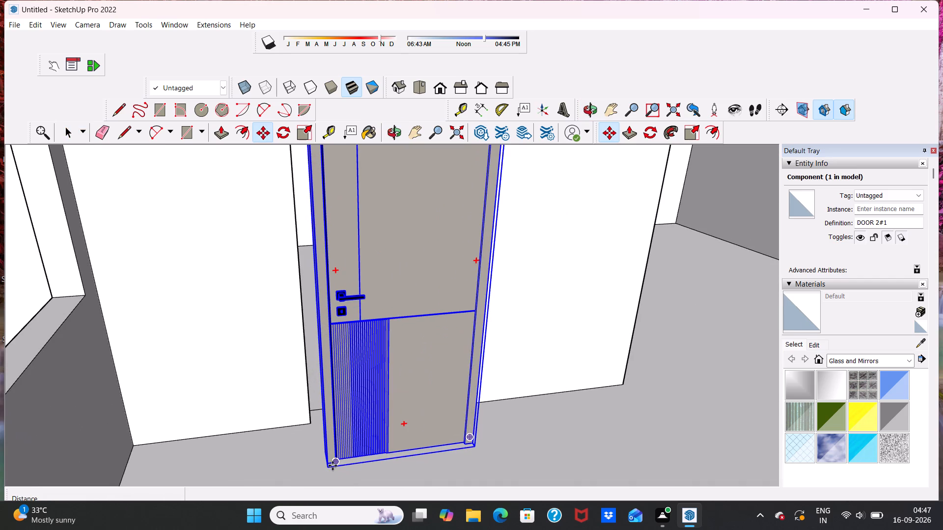
{"action": "left_click_drag", "start_coordinate": [330, 467], "coordinate": [312, 429]}
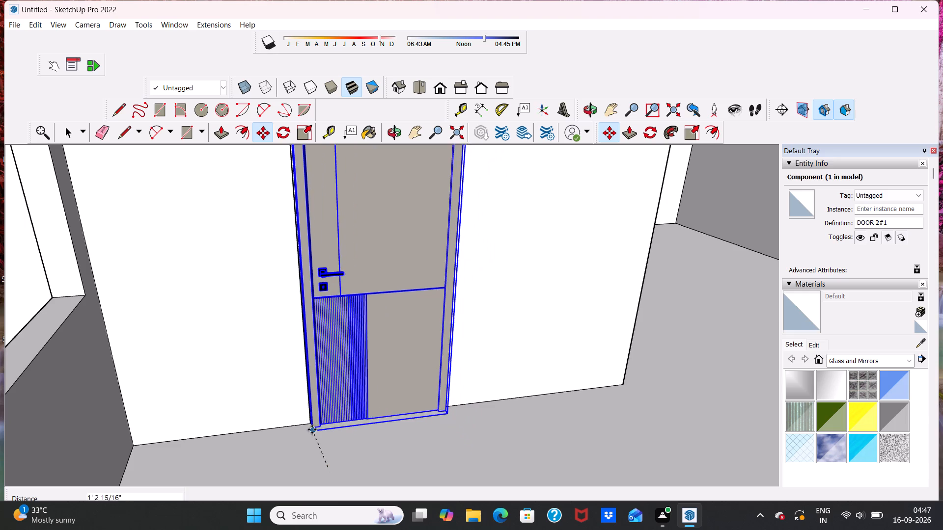
{"action": "left_click_drag", "start_coordinate": [312, 429], "coordinate": [308, 424]}
{"action": "scroll", "coordinate": [390, 411], "scroll_direction": "down", "scroll_amount": 7}
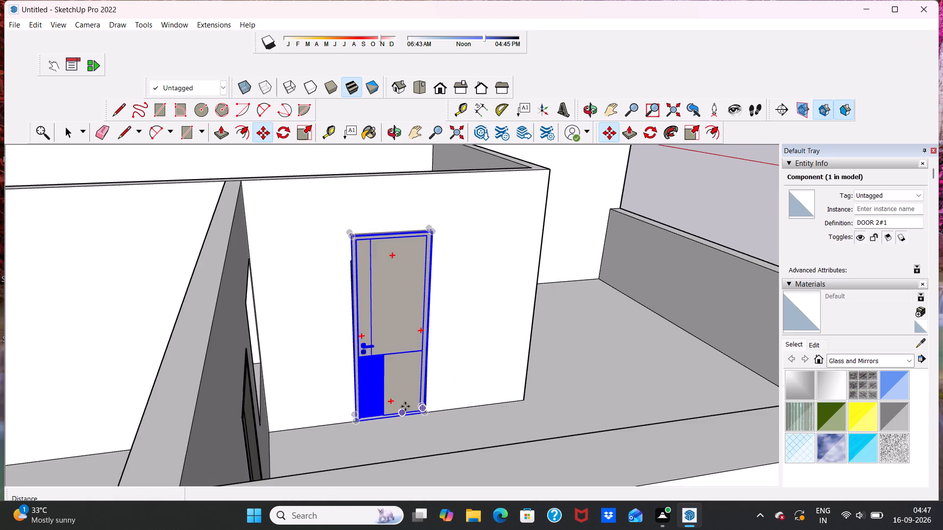
{"action": "scroll", "coordinate": [394, 373], "scroll_direction": "up", "scroll_amount": 1}
{"action": "key", "text": "space"}
Scale the door by its bottom middle edge grip to about 1.62 times its depth, keeping its height at 1.00.
{"action": "scroll", "coordinate": [438, 406], "scroll_direction": "up", "scroll_amount": 6}
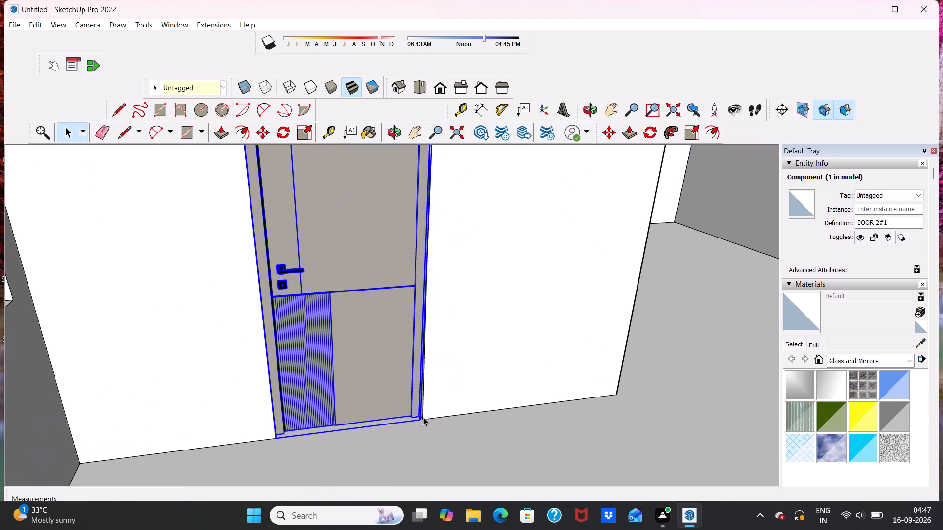
{"action": "scroll", "coordinate": [423, 417], "scroll_direction": "up", "scroll_amount": 3}
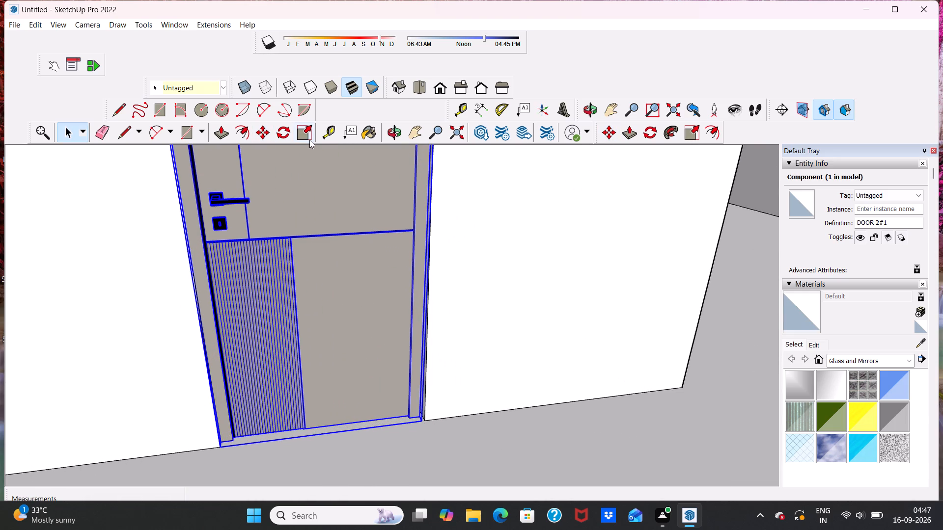
{"action": "left_click", "coordinate": [308, 134]}
{"action": "scroll", "coordinate": [351, 307], "scroll_direction": "down", "scroll_amount": 11}
{"action": "scroll", "coordinate": [379, 341], "scroll_direction": "up", "scroll_amount": 1}
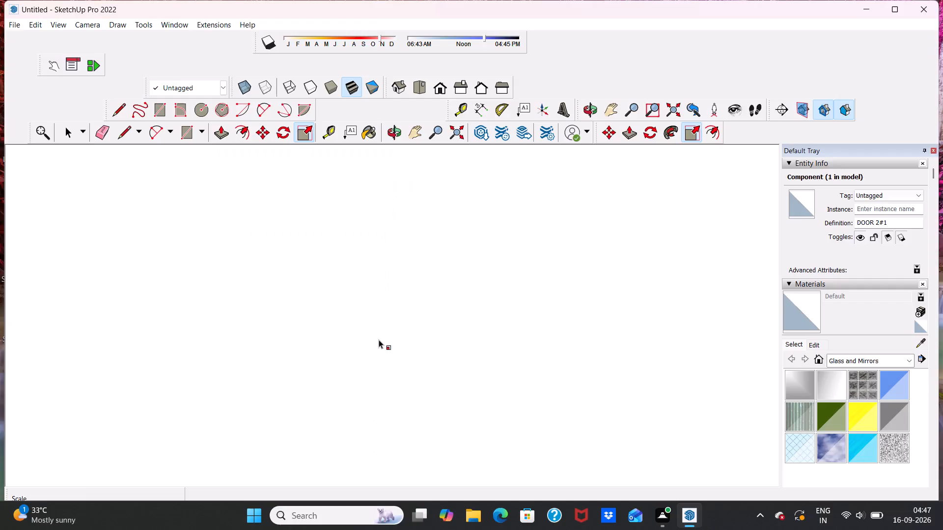
{"action": "scroll", "coordinate": [374, 341], "scroll_direction": "down", "scroll_amount": 13}
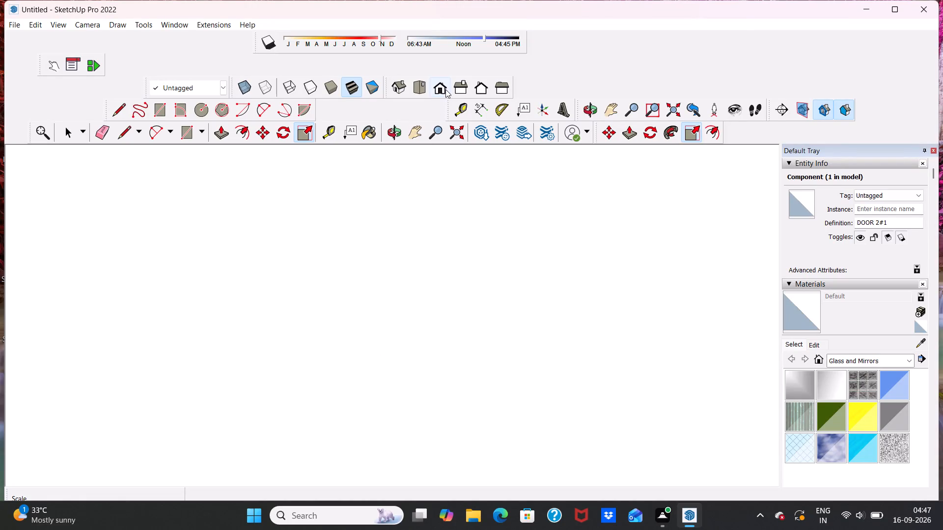
{"action": "left_click", "coordinate": [445, 89]}
{"action": "scroll", "coordinate": [398, 244], "scroll_direction": "down", "scroll_amount": 4}
{"action": "middle_click_drag", "start_coordinate": [367, 250], "coordinate": [446, 378]}
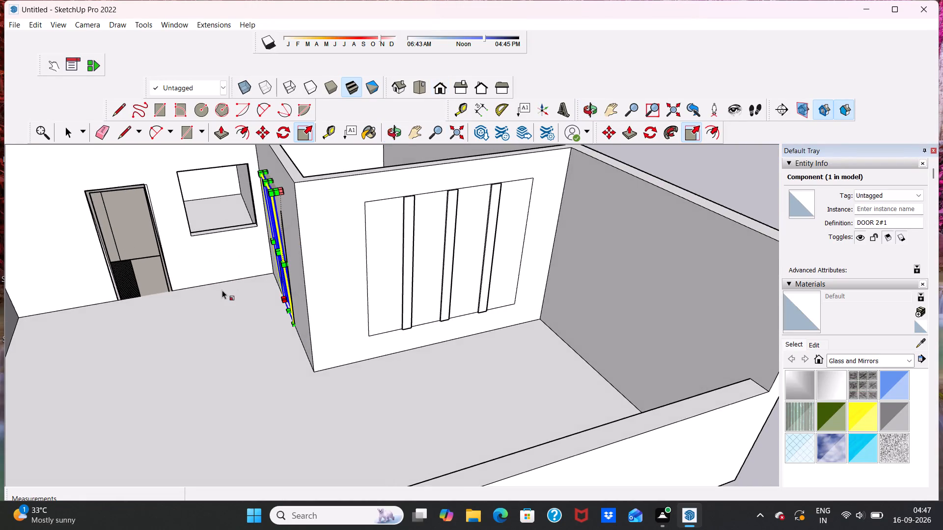
{"action": "scroll", "coordinate": [222, 290], "scroll_direction": "up", "scroll_amount": 5}
{"action": "scroll", "coordinate": [289, 291], "scroll_direction": "down", "scroll_amount": 1}
{"action": "middle_click_drag", "start_coordinate": [290, 291], "coordinate": [436, 387]}
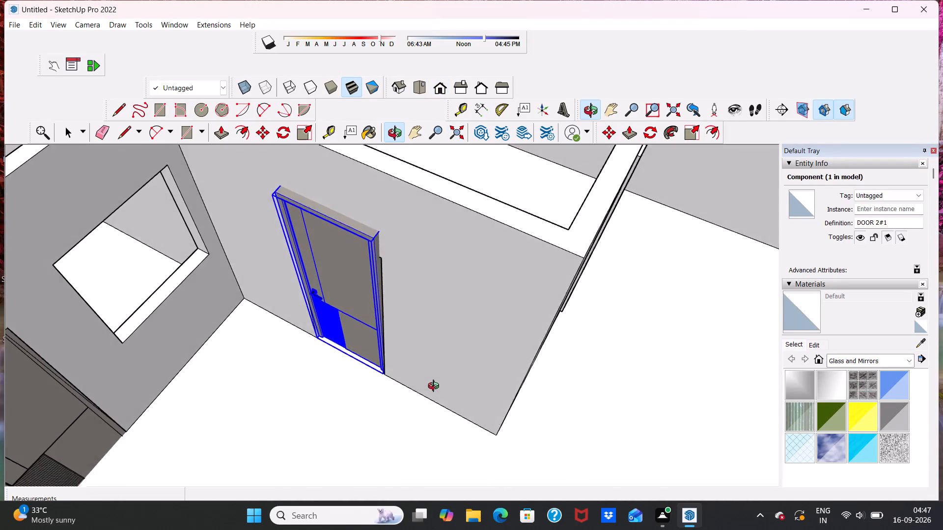
{"action": "middle_click_drag", "start_coordinate": [436, 387], "coordinate": [511, 335]}
{"action": "scroll", "coordinate": [279, 296], "scroll_direction": "down", "scroll_amount": 4}
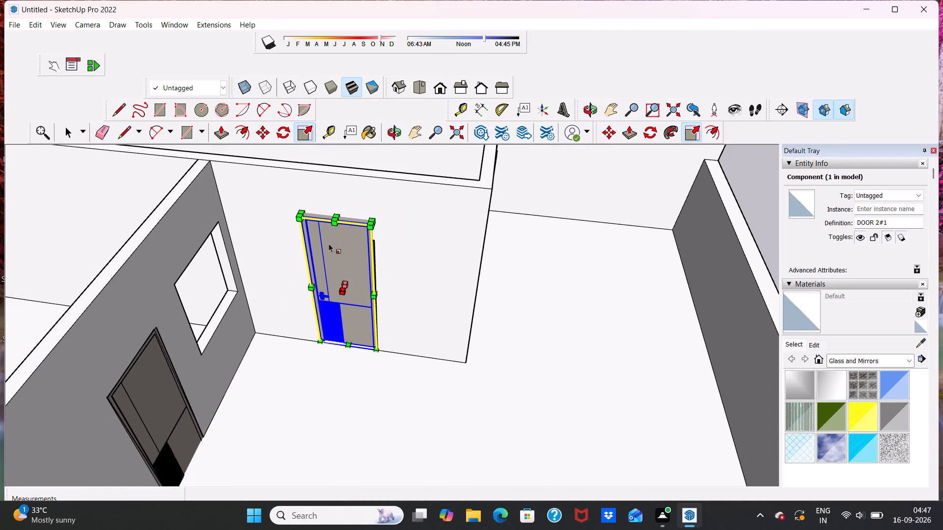
{"action": "scroll", "coordinate": [338, 314], "scroll_direction": "up", "scroll_amount": 3}
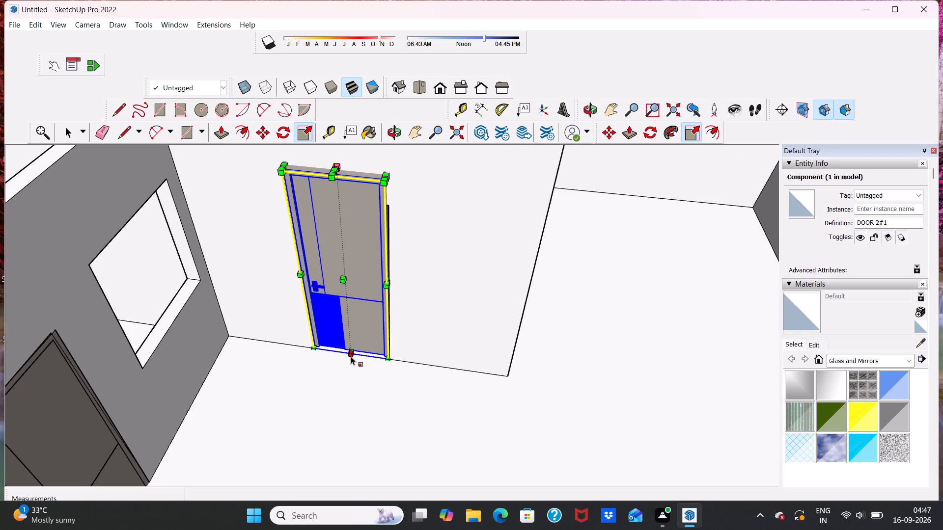
{"action": "left_click", "coordinate": [351, 355]}
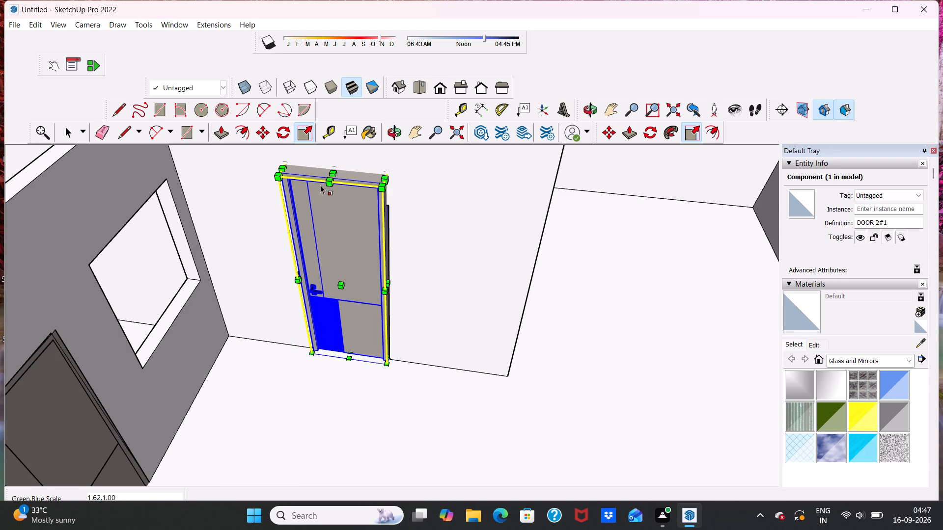
Scale the door's height from the top to about 0.86 so its head meets the top of the doorway.
{"action": "scroll", "coordinate": [329, 178], "scroll_direction": "up", "scroll_amount": 3}
{"action": "left_click_drag", "start_coordinate": [336, 174], "coordinate": [338, 189]}
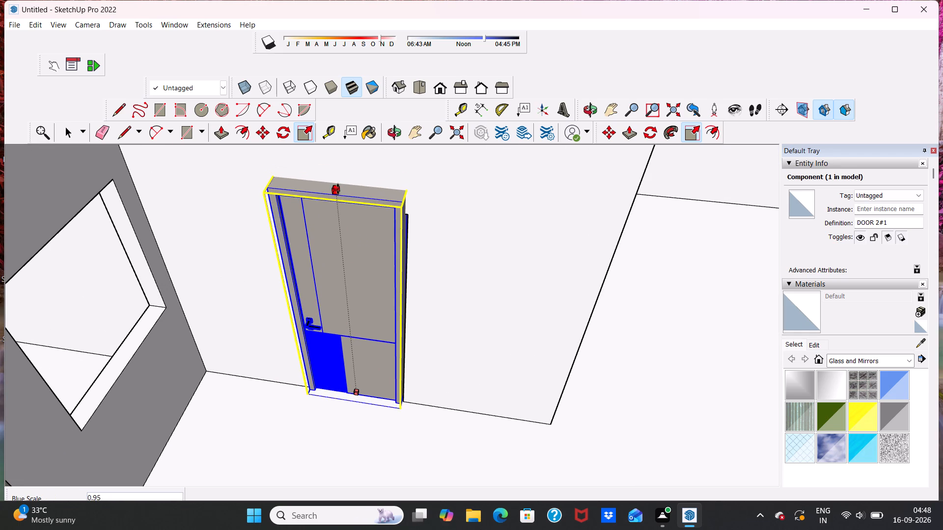
{"action": "left_click_drag", "start_coordinate": [338, 189], "coordinate": [344, 214]}
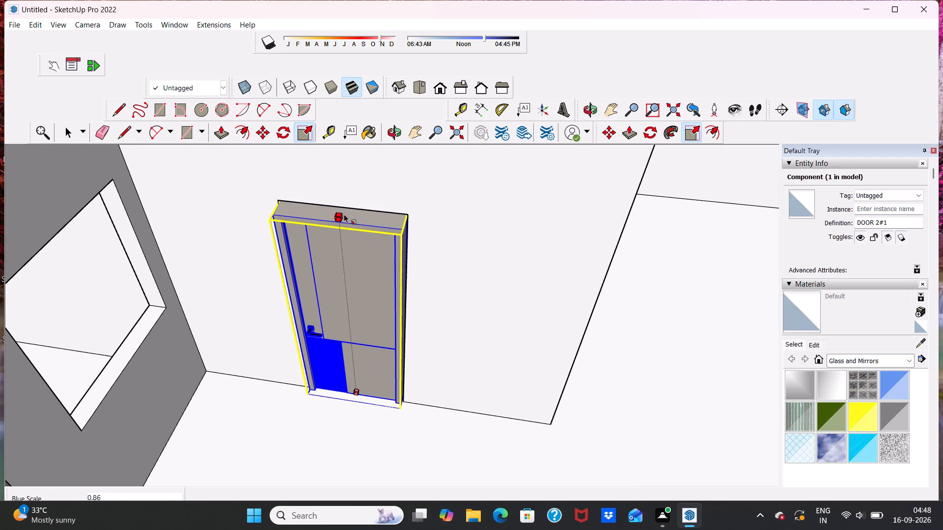
Scale the door by its top front edge grip to about 0.26 of its depth, keeping its height at 1.00.
{"action": "scroll", "coordinate": [332, 230], "scroll_direction": "up", "scroll_amount": 4}
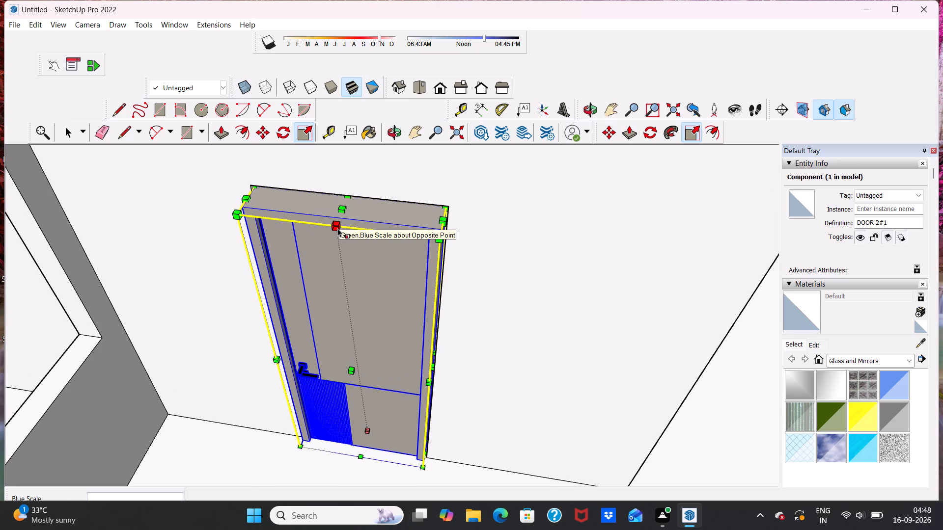
{"action": "left_click_drag", "start_coordinate": [337, 228], "coordinate": [346, 209]}
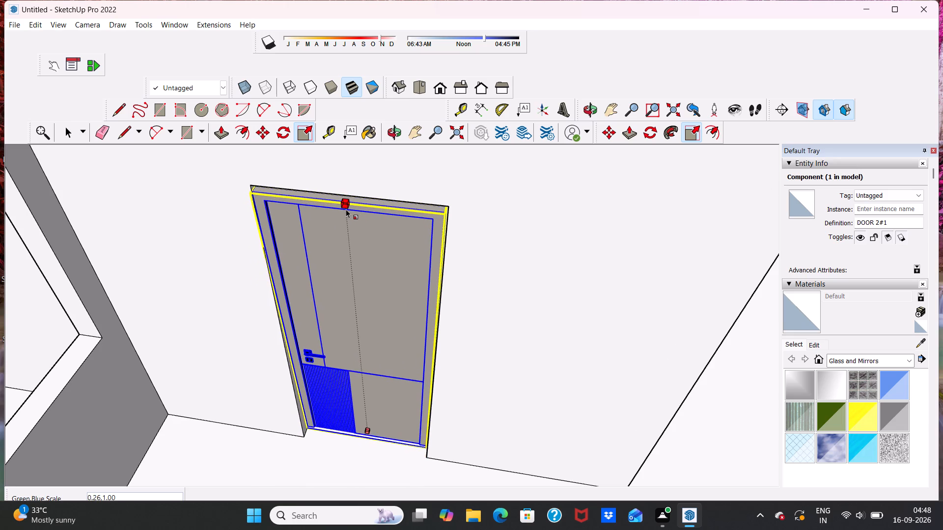
{"action": "left_click_drag", "start_coordinate": [346, 209], "coordinate": [347, 208]}
Scale the door by its bottom handle-side corner down to the doorway's floor corner.
{"action": "scroll", "coordinate": [386, 377], "scroll_direction": "up", "scroll_amount": 5}
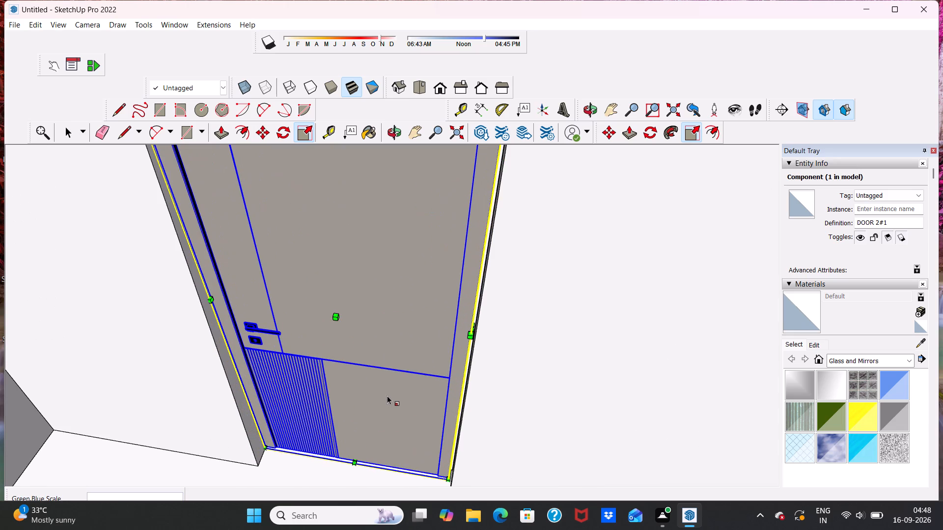
{"action": "middle_click_drag", "start_coordinate": [387, 396], "coordinate": [425, 270]}
{"action": "left_click_drag", "start_coordinate": [277, 413], "coordinate": [277, 415]}
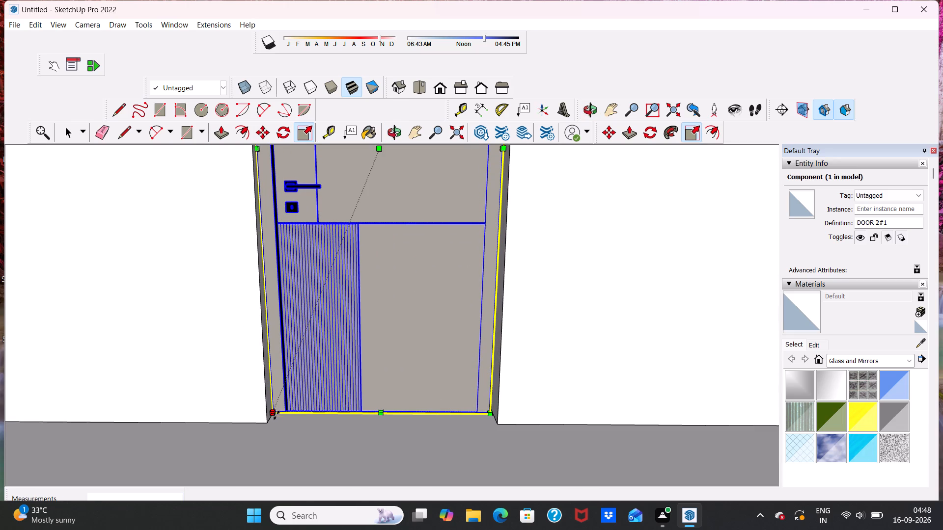
{"action": "left_click_drag", "start_coordinate": [277, 415], "coordinate": [276, 422]}
{"action": "scroll", "coordinate": [278, 411], "scroll_direction": "down", "scroll_amount": 3}
{"action": "scroll", "coordinate": [325, 351], "scroll_direction": "down", "scroll_amount": 5}
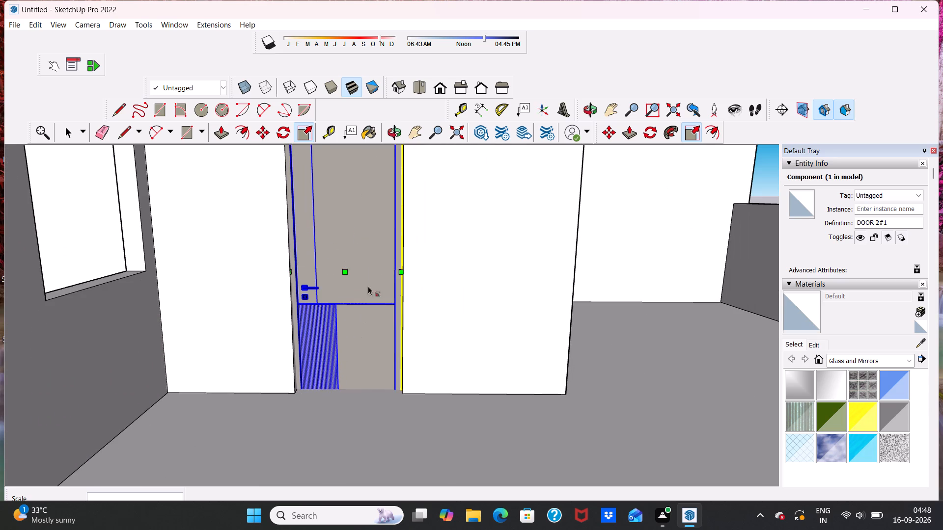
{"action": "left_click", "coordinate": [341, 352]}
Scale the door by its handle-side vertical edge to about 0.98 in width and 2.22 in depth.
{"action": "scroll", "coordinate": [328, 312], "scroll_direction": "down", "scroll_amount": 13}
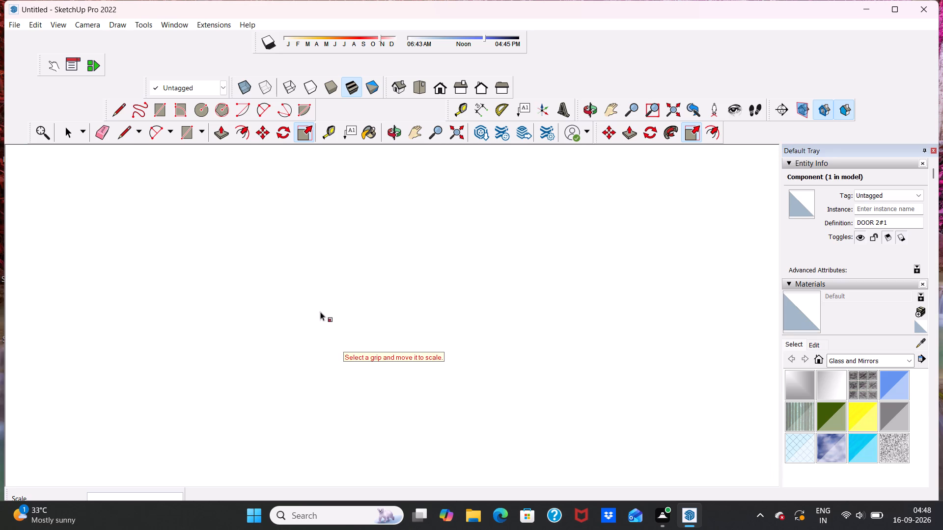
{"action": "left_click", "coordinate": [447, 90]}
{"action": "scroll", "coordinate": [378, 225], "scroll_direction": "down", "scroll_amount": 7}
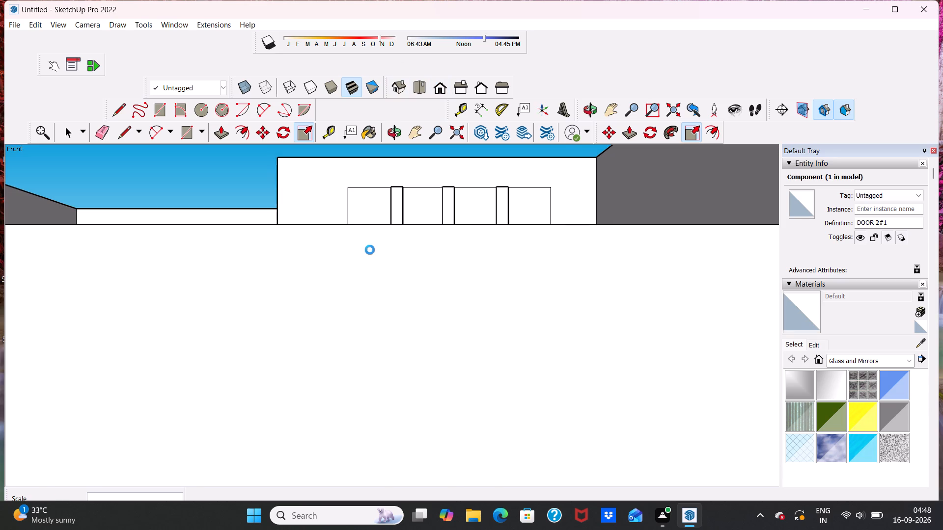
{"action": "middle_click_drag", "start_coordinate": [359, 231], "coordinate": [505, 344]}
{"action": "scroll", "coordinate": [9, 168], "scroll_direction": "down", "scroll_amount": 4}
{"action": "middle_click_drag", "start_coordinate": [36, 204], "coordinate": [164, 221]}
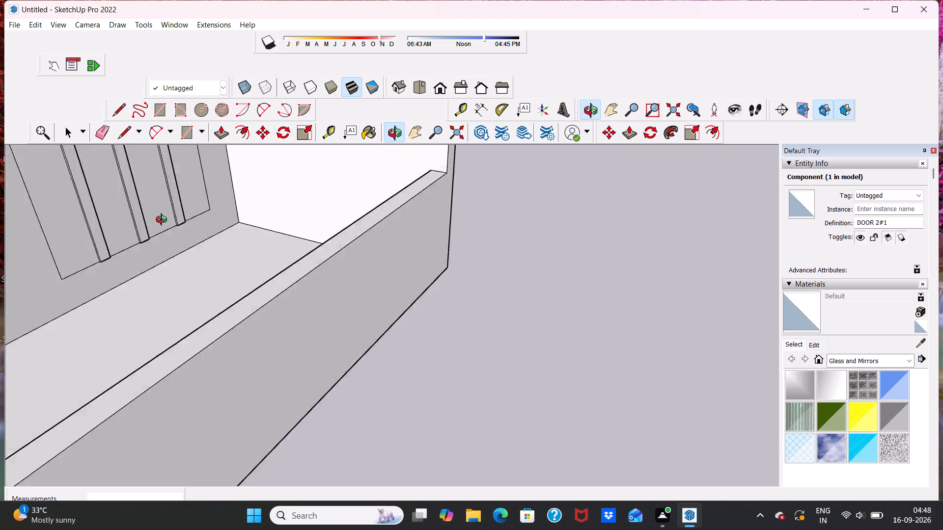
{"action": "middle_click_drag", "start_coordinate": [164, 221], "coordinate": [329, 218]}
{"action": "scroll", "coordinate": [281, 190], "scroll_direction": "down", "scroll_amount": 8}
{"action": "scroll", "coordinate": [215, 296], "scroll_direction": "up", "scroll_amount": 4}
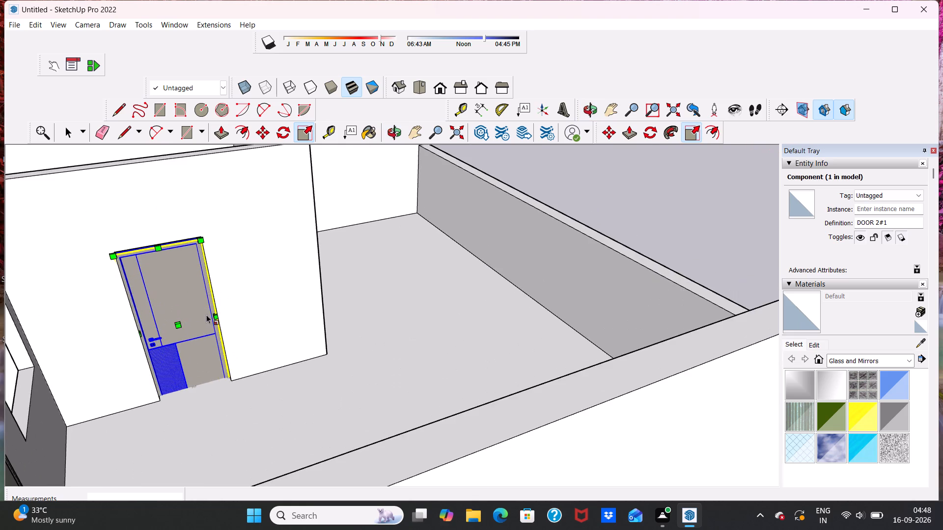
{"action": "scroll", "coordinate": [176, 337], "scroll_direction": "up", "scroll_amount": 3}
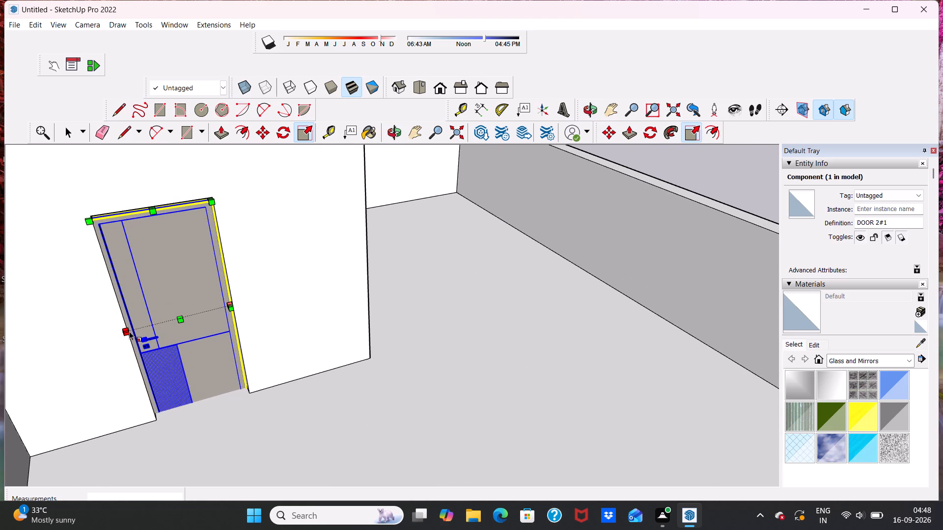
{"action": "left_click_drag", "start_coordinate": [129, 331], "coordinate": [127, 336]}
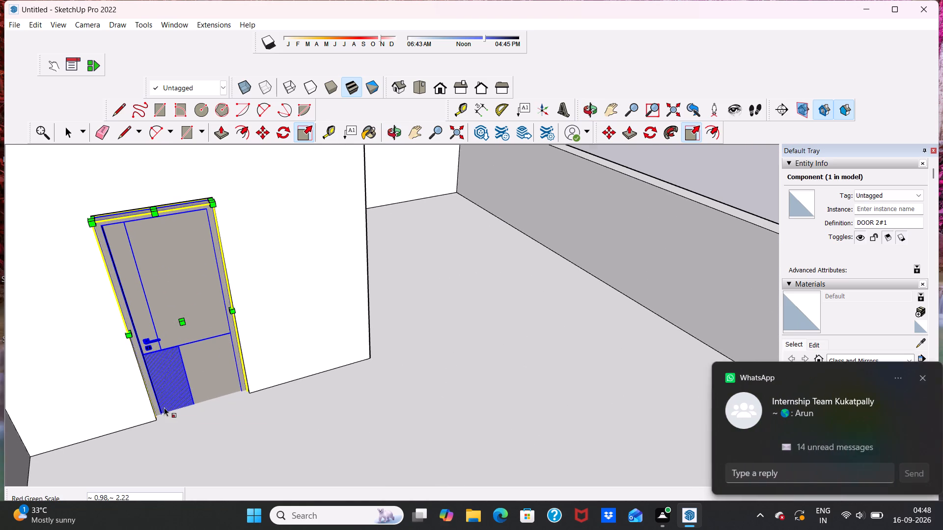
Rescale the door uniformly by its bottom handle-side corner to fit the doorway's floor corner.
{"action": "scroll", "coordinate": [164, 407], "scroll_direction": "up", "scroll_amount": 6}
{"action": "left_click", "coordinate": [151, 417]}
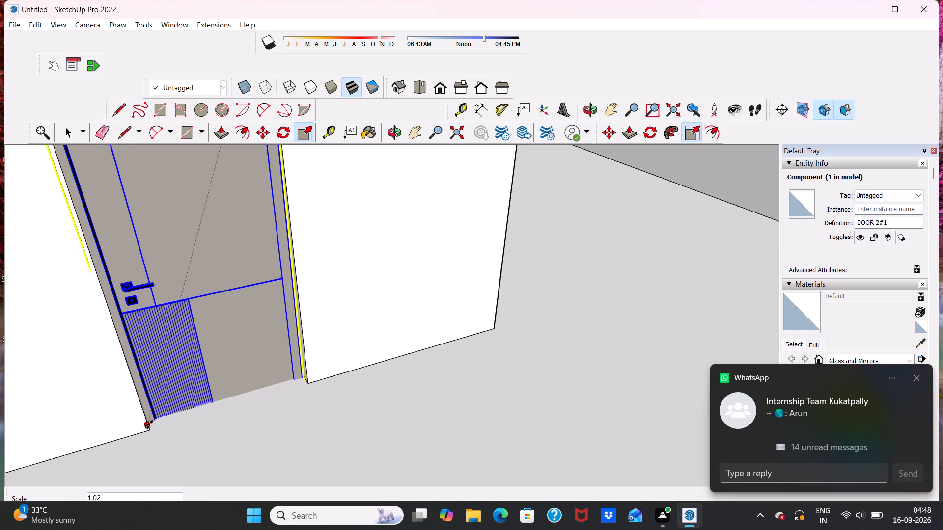
{"action": "left_click", "coordinate": [163, 404]}
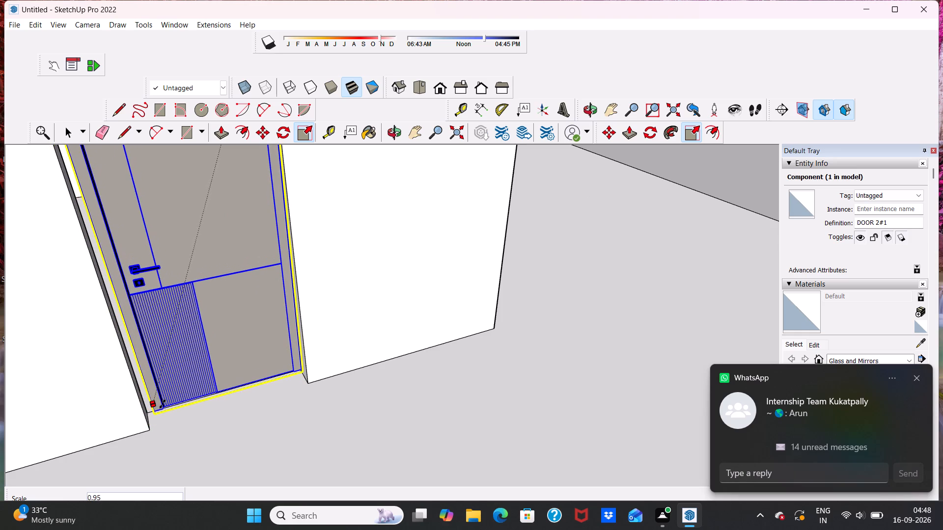
{"action": "left_click_drag", "start_coordinate": [157, 413], "coordinate": [150, 431]}
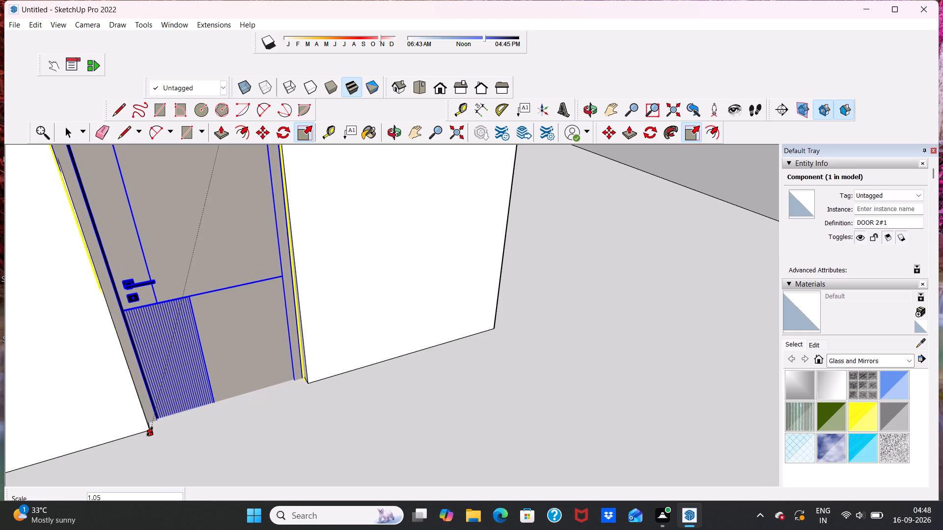
{"action": "left_click_drag", "start_coordinate": [150, 431], "coordinate": [150, 432]}
{"action": "left_click", "coordinate": [149, 429]}
{"action": "scroll", "coordinate": [192, 375], "scroll_direction": "down", "scroll_amount": 1}
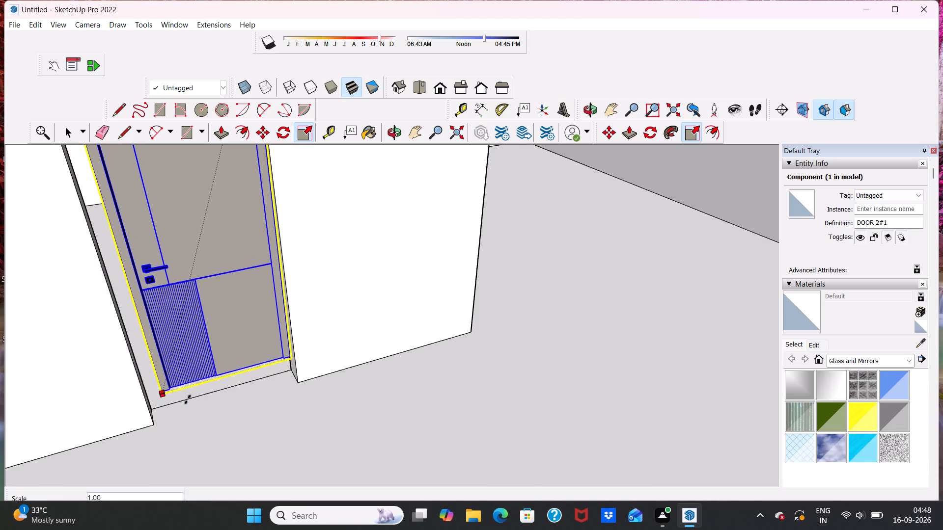
{"action": "double_click", "coordinate": [183, 411]}
{"action": "scroll", "coordinate": [141, 317], "scroll_direction": "down", "scroll_amount": 5}
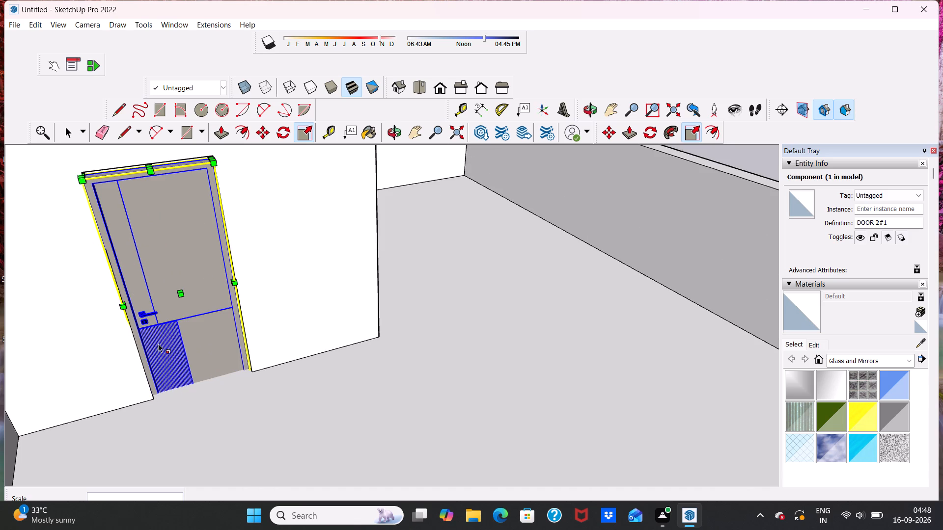
Scale the door's height from its top grip to about 1.04 at the head of the doorway.
{"action": "scroll", "coordinate": [137, 176], "scroll_direction": "up", "scroll_amount": 3}
{"action": "middle_click_drag", "start_coordinate": [159, 170], "coordinate": [179, 254]}
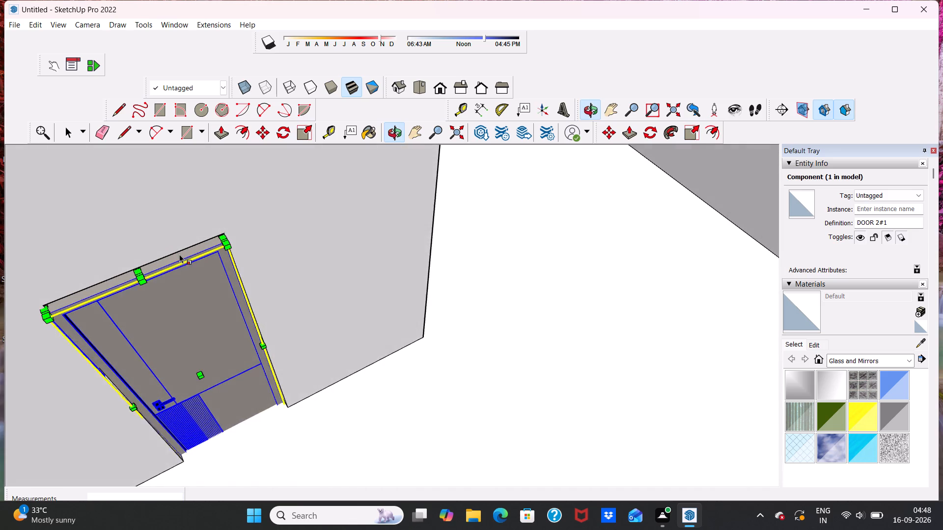
{"action": "scroll", "coordinate": [179, 254], "scroll_direction": "up", "scroll_amount": 1}
{"action": "scroll", "coordinate": [159, 265], "scroll_direction": "down", "scroll_amount": 1}
{"action": "left_click_drag", "start_coordinate": [137, 273], "coordinate": [137, 262]}
{"action": "scroll", "coordinate": [143, 283], "scroll_direction": "down", "scroll_amount": 1}
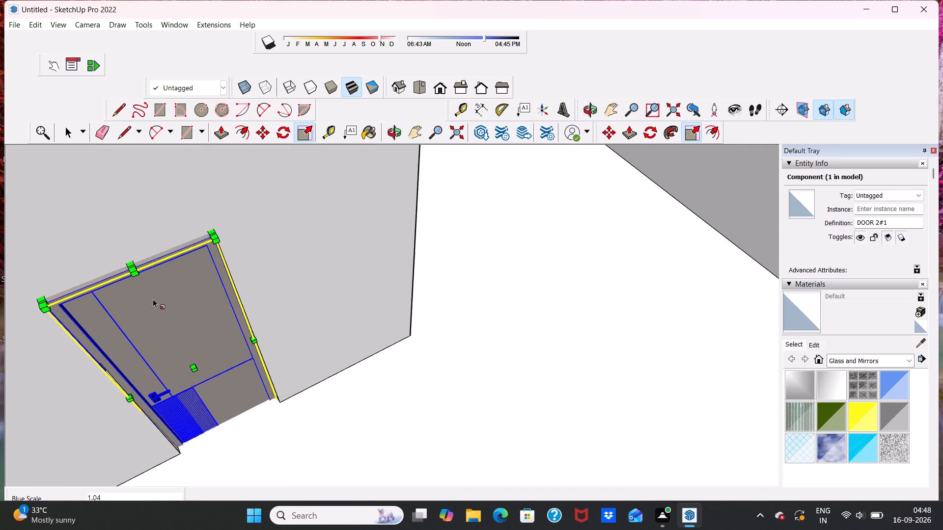
{"action": "scroll", "coordinate": [153, 299], "scroll_direction": "down", "scroll_amount": 1}
{"action": "scroll", "coordinate": [195, 356], "scroll_direction": "down", "scroll_amount": 1}
{"action": "scroll", "coordinate": [248, 339], "scroll_direction": "up", "scroll_amount": 4}
{"action": "scroll", "coordinate": [243, 396], "scroll_direction": "down", "scroll_amount": 3}
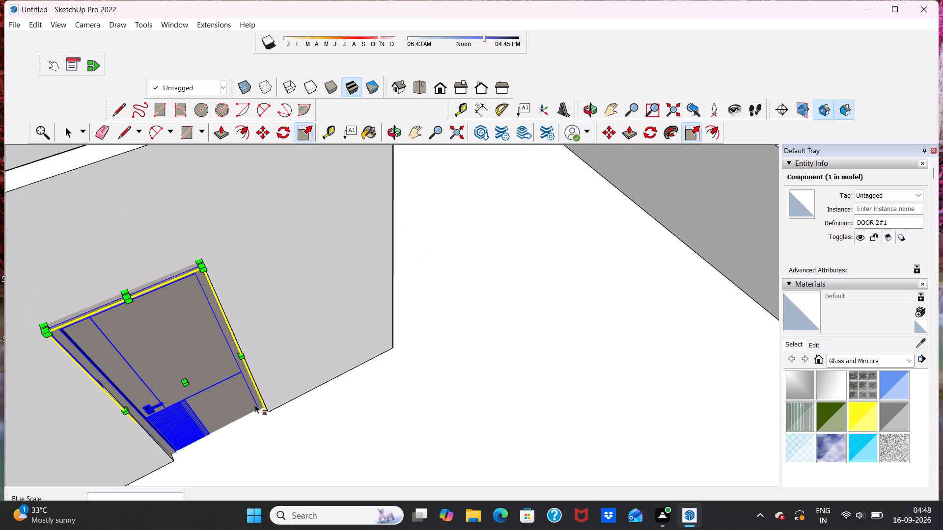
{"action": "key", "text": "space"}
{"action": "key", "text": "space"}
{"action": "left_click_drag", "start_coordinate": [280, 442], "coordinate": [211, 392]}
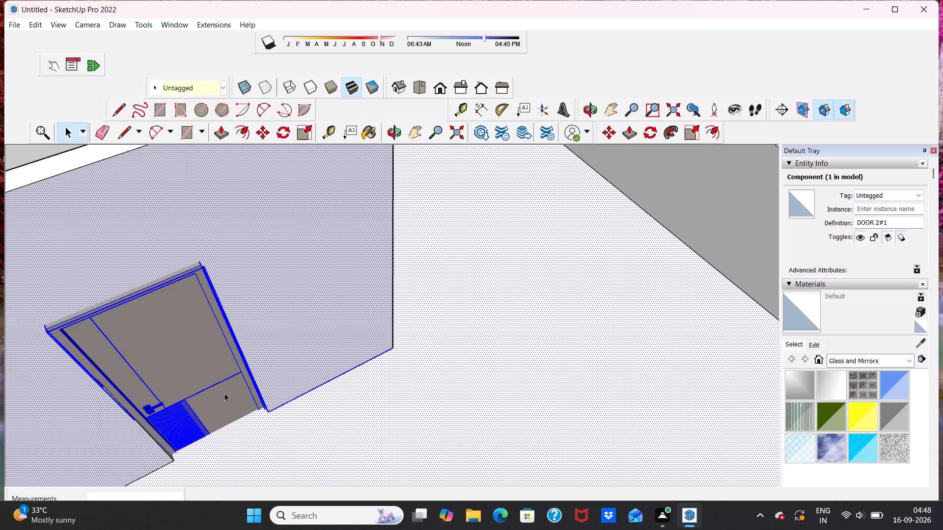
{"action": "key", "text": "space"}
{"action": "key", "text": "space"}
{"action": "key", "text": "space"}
Clear the selection and examine the fitted door in the wall beside the raised-strip partition.
{"action": "middle_click_drag", "start_coordinate": [211, 363], "coordinate": [577, 218]}
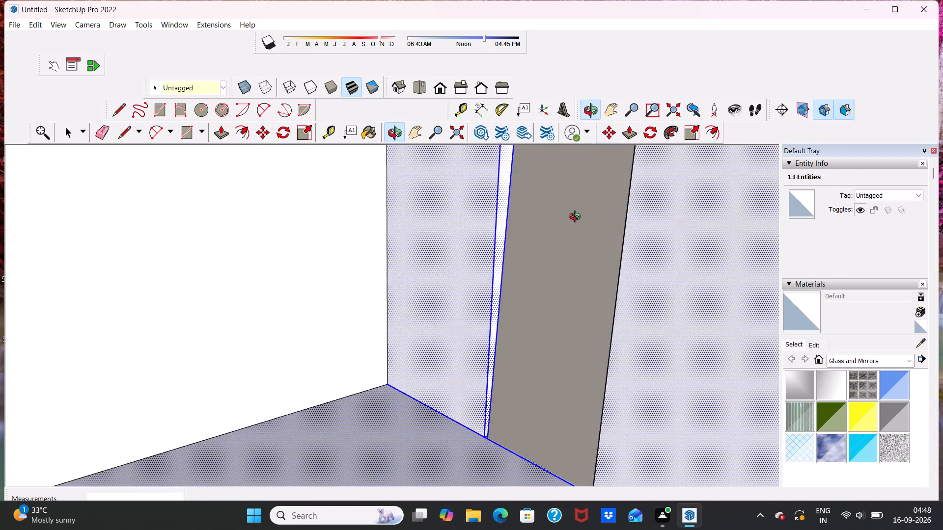
{"action": "middle_click_drag", "start_coordinate": [577, 218], "coordinate": [100, 261]}
{"action": "scroll", "coordinate": [95, 256], "scroll_direction": "down", "scroll_amount": 1}
{"action": "scroll", "coordinate": [90, 243], "scroll_direction": "up", "scroll_amount": 1}
{"action": "scroll", "coordinate": [84, 222], "scroll_direction": "down", "scroll_amount": 8}
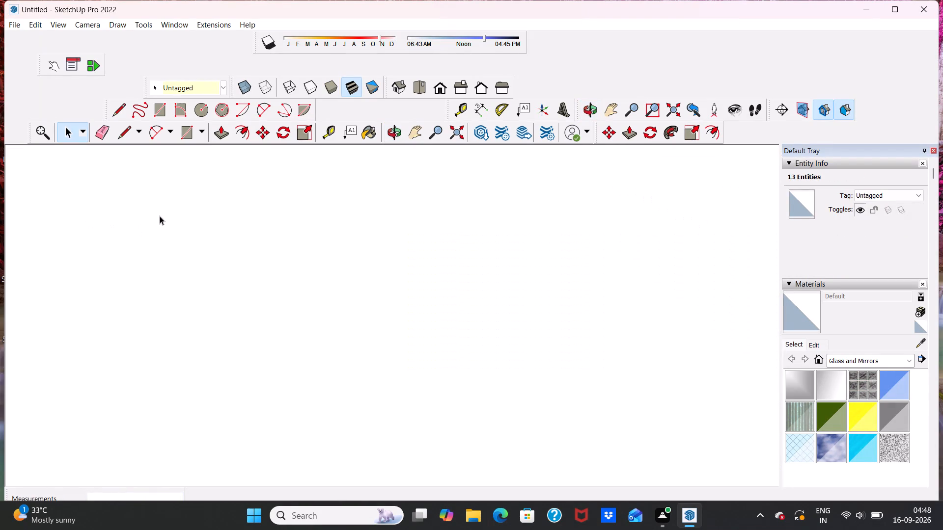
{"action": "scroll", "coordinate": [160, 216], "scroll_direction": "down", "scroll_amount": 5}
{"action": "left_click", "coordinate": [449, 86]}
{"action": "scroll", "coordinate": [405, 108], "scroll_direction": "down", "scroll_amount": 5}
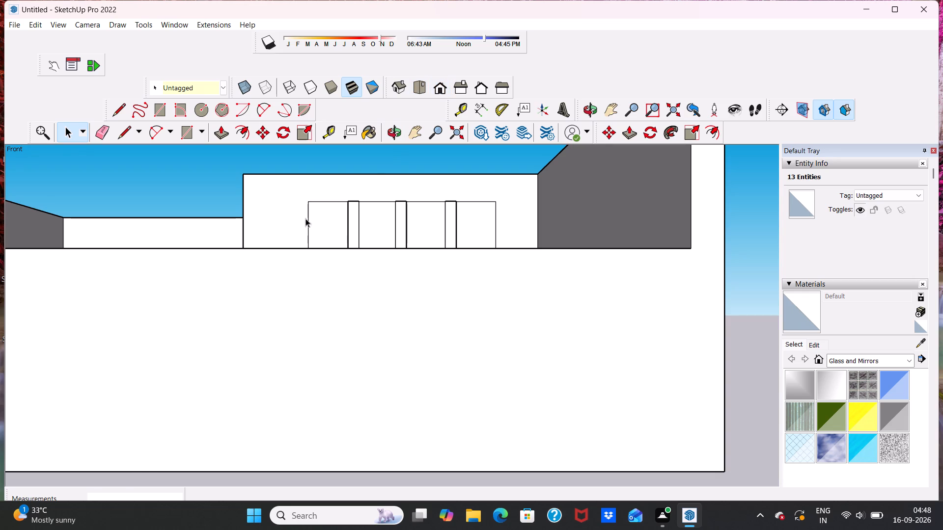
{"action": "left_click", "coordinate": [92, 480]}
{"action": "scroll", "coordinate": [171, 342], "scroll_direction": "down", "scroll_amount": 1}
{"action": "middle_click_drag", "start_coordinate": [171, 342], "coordinate": [307, 426]}
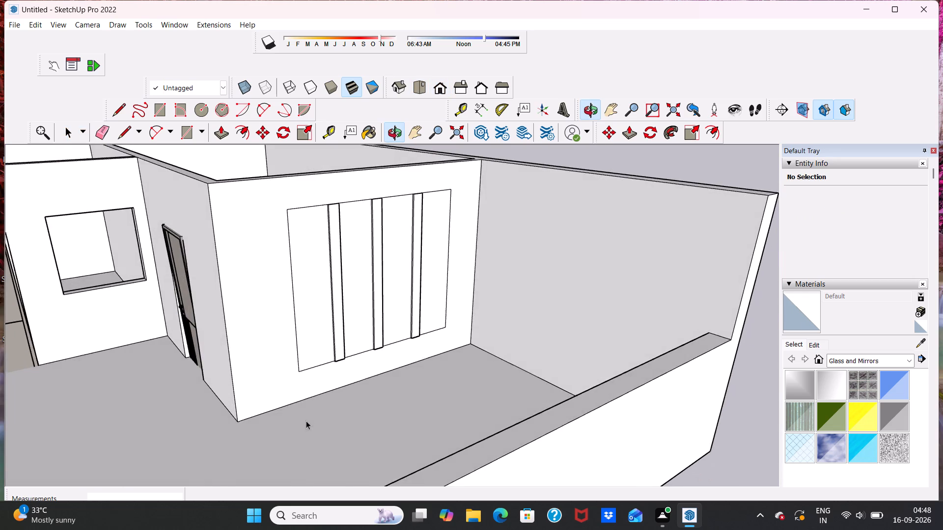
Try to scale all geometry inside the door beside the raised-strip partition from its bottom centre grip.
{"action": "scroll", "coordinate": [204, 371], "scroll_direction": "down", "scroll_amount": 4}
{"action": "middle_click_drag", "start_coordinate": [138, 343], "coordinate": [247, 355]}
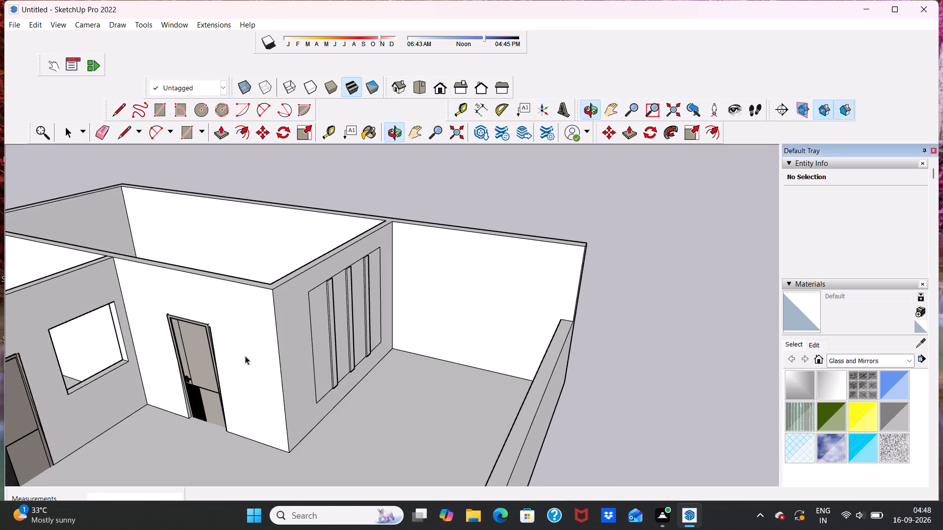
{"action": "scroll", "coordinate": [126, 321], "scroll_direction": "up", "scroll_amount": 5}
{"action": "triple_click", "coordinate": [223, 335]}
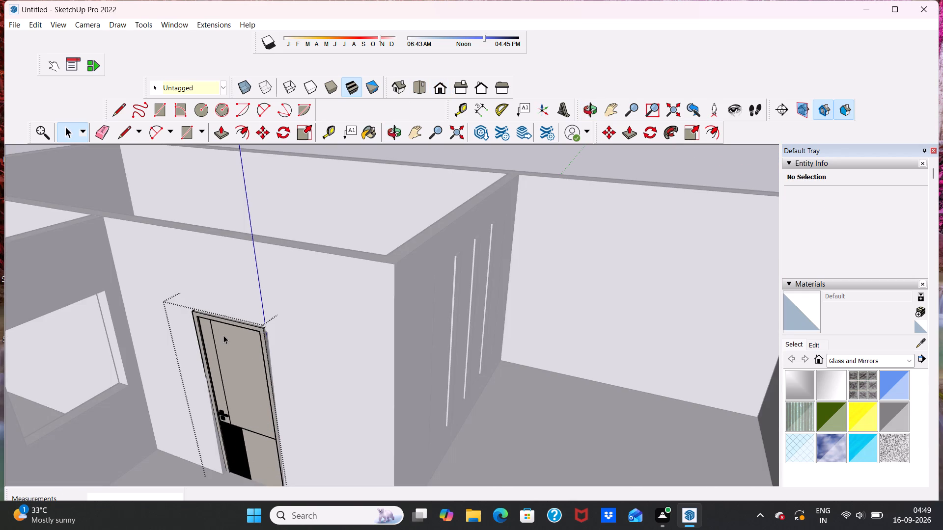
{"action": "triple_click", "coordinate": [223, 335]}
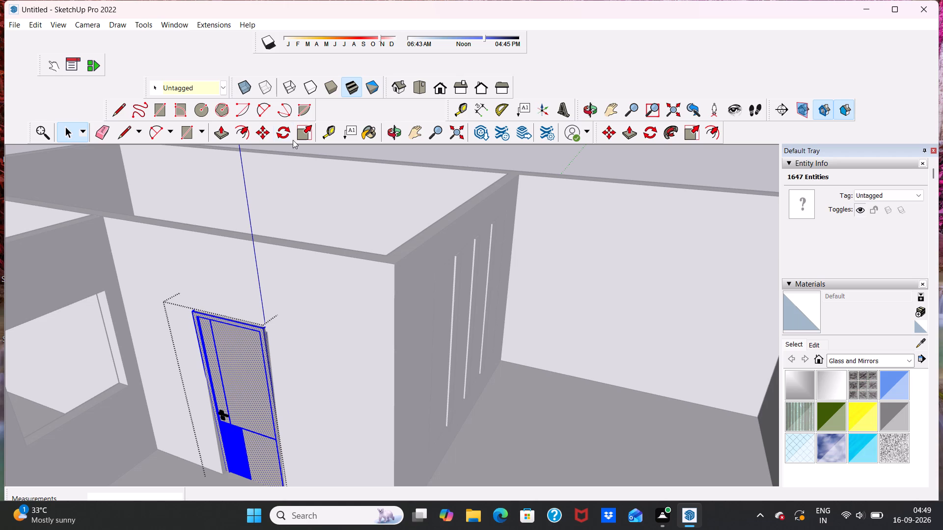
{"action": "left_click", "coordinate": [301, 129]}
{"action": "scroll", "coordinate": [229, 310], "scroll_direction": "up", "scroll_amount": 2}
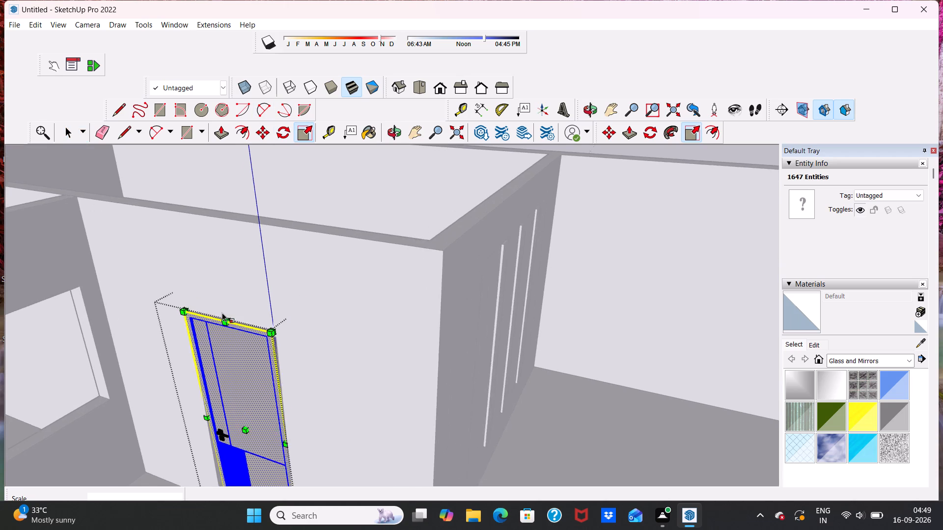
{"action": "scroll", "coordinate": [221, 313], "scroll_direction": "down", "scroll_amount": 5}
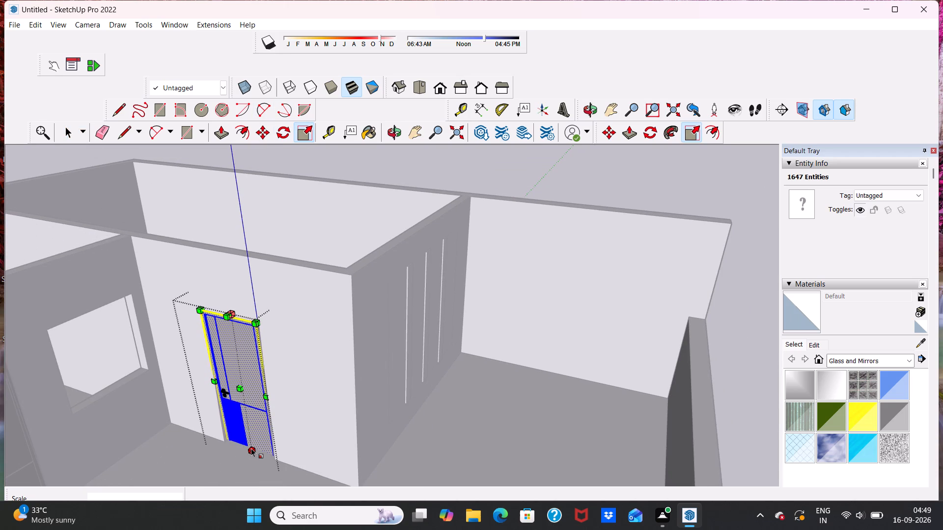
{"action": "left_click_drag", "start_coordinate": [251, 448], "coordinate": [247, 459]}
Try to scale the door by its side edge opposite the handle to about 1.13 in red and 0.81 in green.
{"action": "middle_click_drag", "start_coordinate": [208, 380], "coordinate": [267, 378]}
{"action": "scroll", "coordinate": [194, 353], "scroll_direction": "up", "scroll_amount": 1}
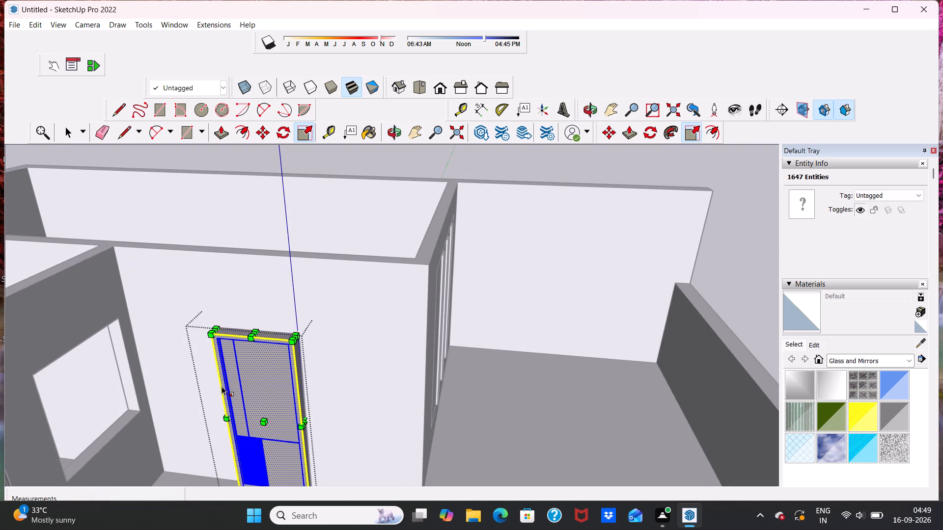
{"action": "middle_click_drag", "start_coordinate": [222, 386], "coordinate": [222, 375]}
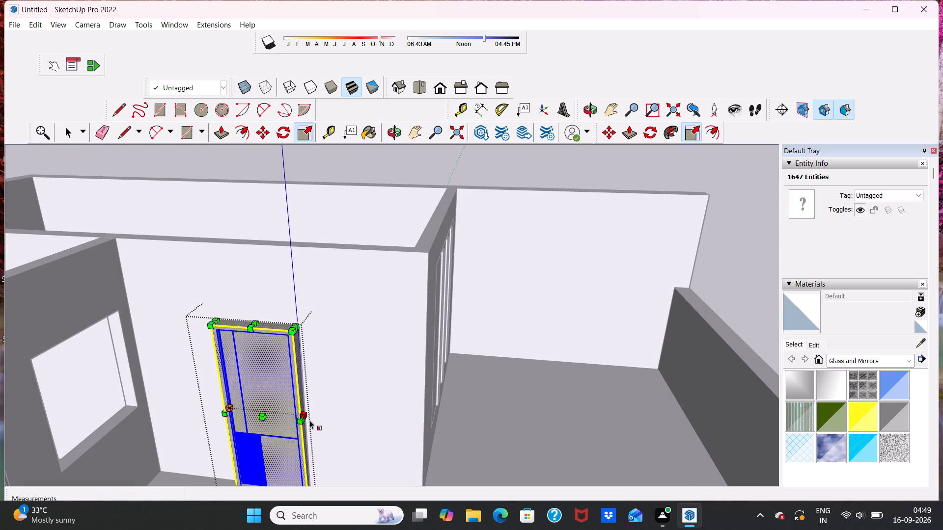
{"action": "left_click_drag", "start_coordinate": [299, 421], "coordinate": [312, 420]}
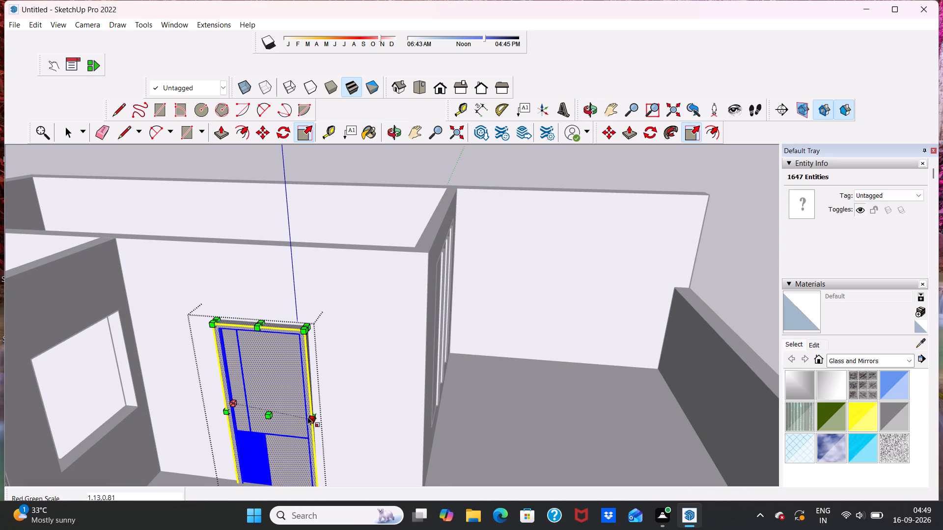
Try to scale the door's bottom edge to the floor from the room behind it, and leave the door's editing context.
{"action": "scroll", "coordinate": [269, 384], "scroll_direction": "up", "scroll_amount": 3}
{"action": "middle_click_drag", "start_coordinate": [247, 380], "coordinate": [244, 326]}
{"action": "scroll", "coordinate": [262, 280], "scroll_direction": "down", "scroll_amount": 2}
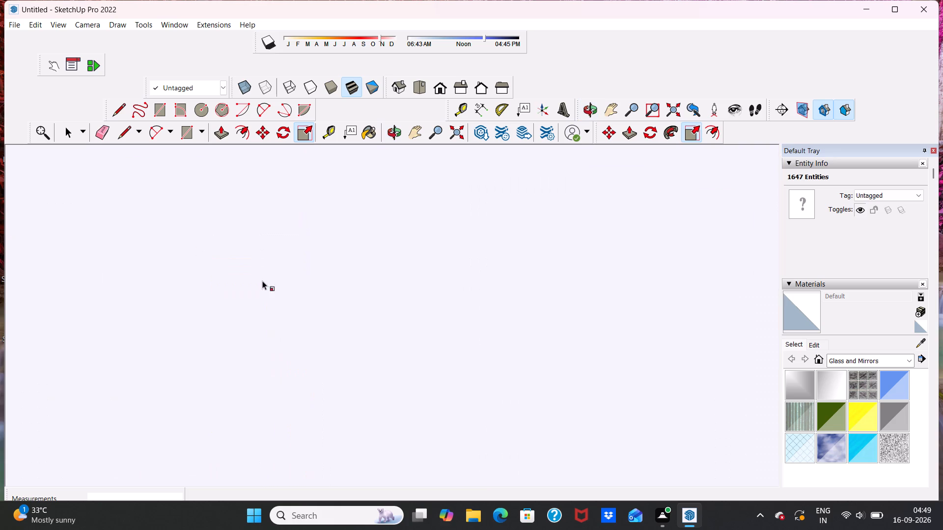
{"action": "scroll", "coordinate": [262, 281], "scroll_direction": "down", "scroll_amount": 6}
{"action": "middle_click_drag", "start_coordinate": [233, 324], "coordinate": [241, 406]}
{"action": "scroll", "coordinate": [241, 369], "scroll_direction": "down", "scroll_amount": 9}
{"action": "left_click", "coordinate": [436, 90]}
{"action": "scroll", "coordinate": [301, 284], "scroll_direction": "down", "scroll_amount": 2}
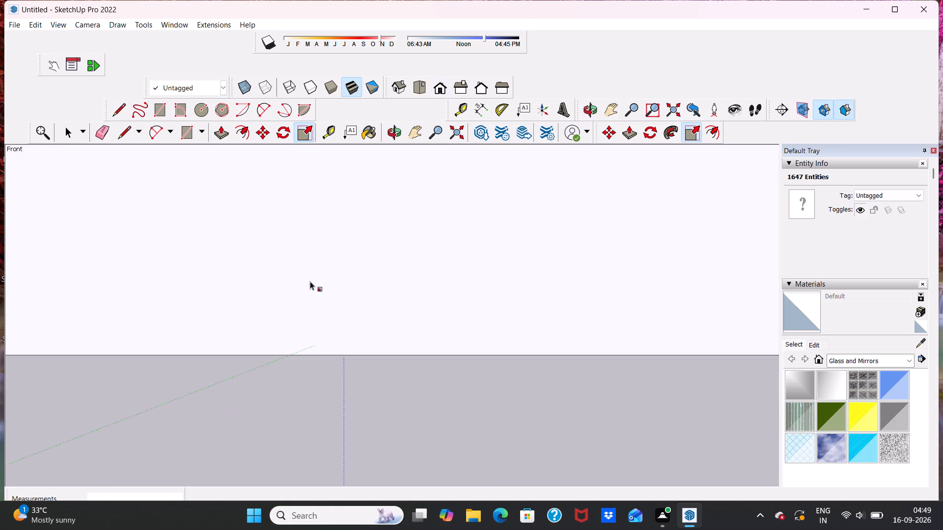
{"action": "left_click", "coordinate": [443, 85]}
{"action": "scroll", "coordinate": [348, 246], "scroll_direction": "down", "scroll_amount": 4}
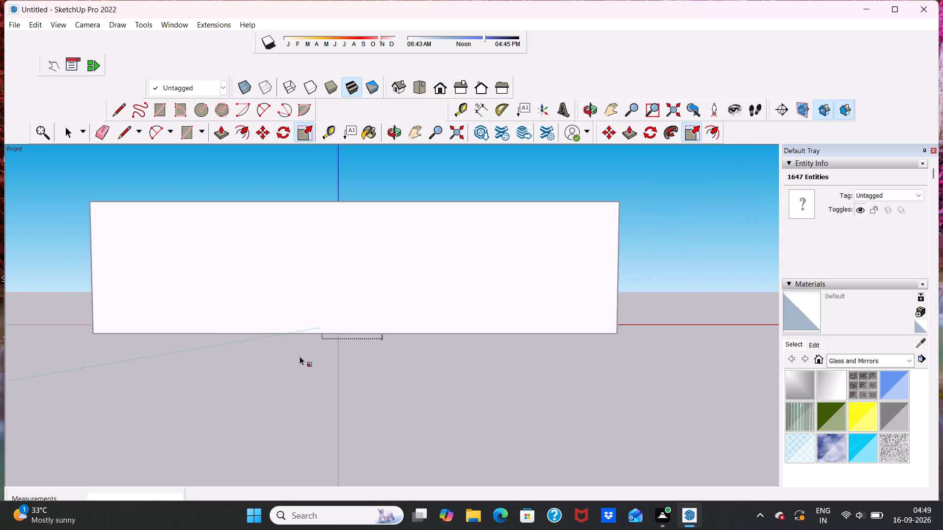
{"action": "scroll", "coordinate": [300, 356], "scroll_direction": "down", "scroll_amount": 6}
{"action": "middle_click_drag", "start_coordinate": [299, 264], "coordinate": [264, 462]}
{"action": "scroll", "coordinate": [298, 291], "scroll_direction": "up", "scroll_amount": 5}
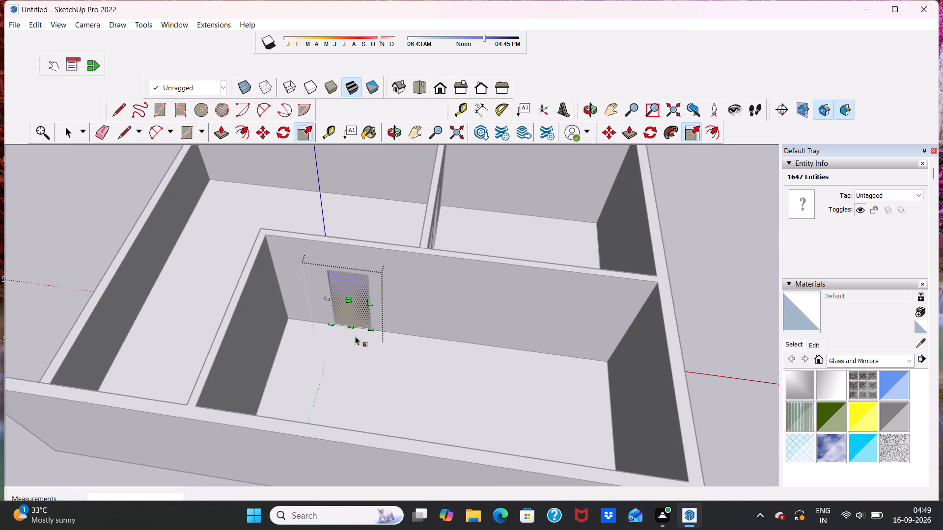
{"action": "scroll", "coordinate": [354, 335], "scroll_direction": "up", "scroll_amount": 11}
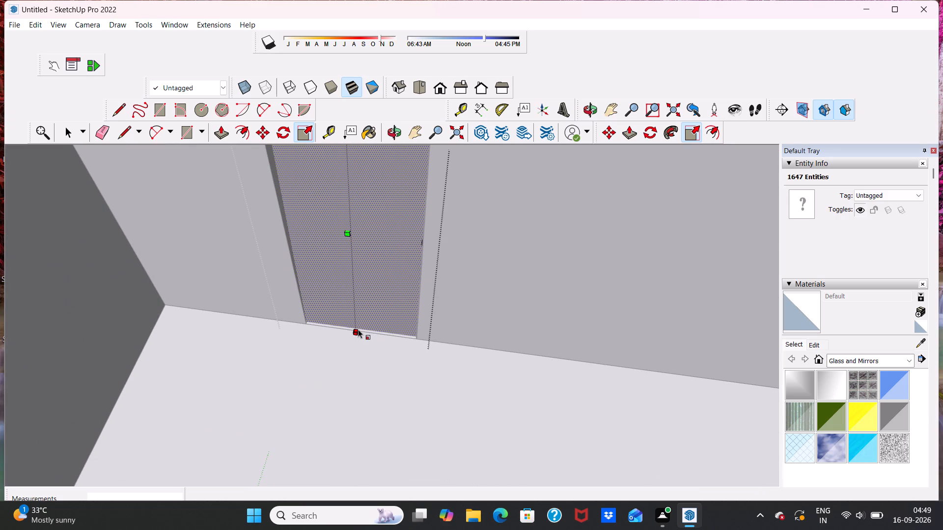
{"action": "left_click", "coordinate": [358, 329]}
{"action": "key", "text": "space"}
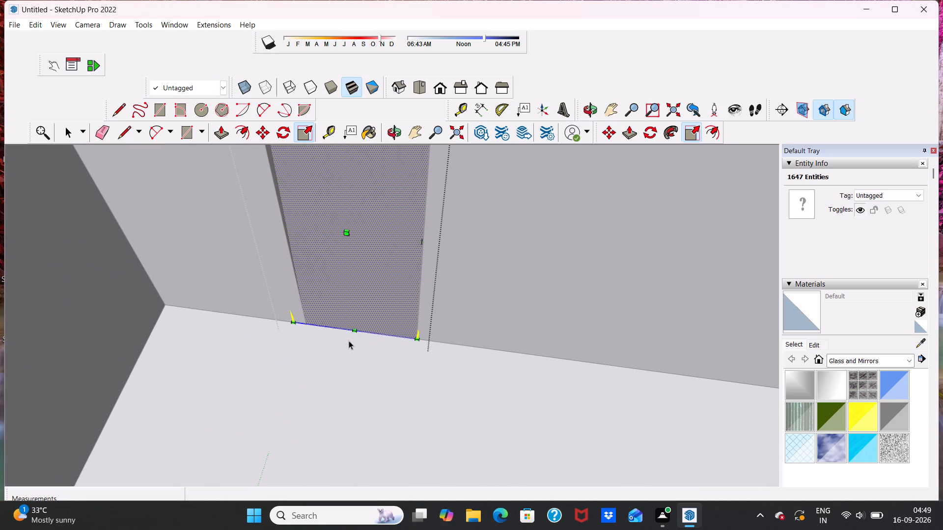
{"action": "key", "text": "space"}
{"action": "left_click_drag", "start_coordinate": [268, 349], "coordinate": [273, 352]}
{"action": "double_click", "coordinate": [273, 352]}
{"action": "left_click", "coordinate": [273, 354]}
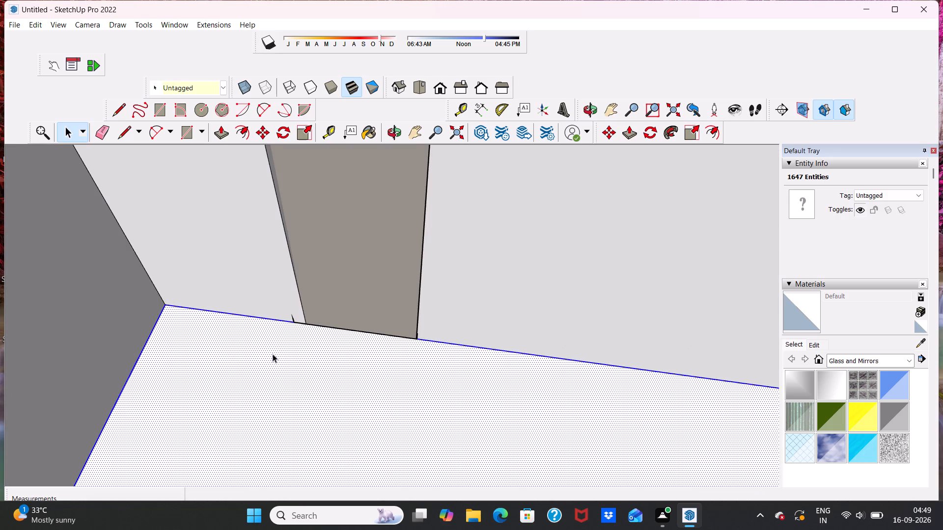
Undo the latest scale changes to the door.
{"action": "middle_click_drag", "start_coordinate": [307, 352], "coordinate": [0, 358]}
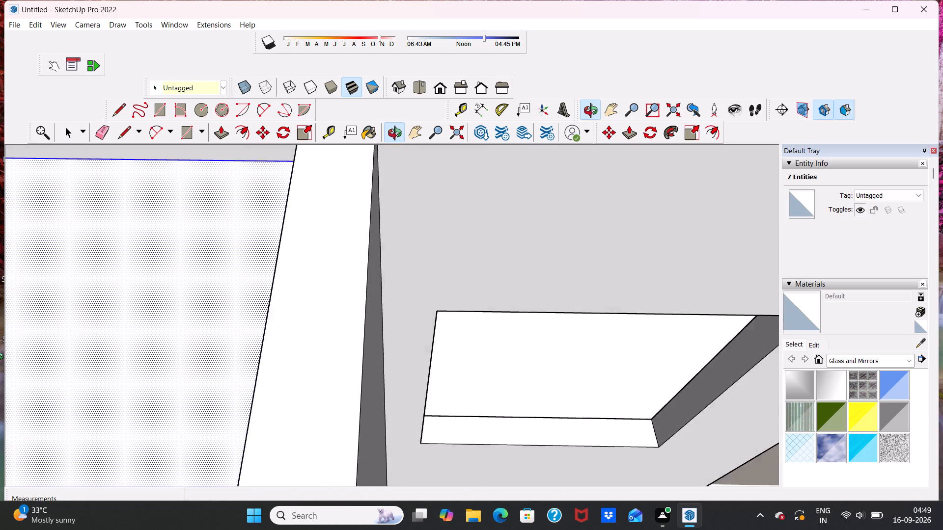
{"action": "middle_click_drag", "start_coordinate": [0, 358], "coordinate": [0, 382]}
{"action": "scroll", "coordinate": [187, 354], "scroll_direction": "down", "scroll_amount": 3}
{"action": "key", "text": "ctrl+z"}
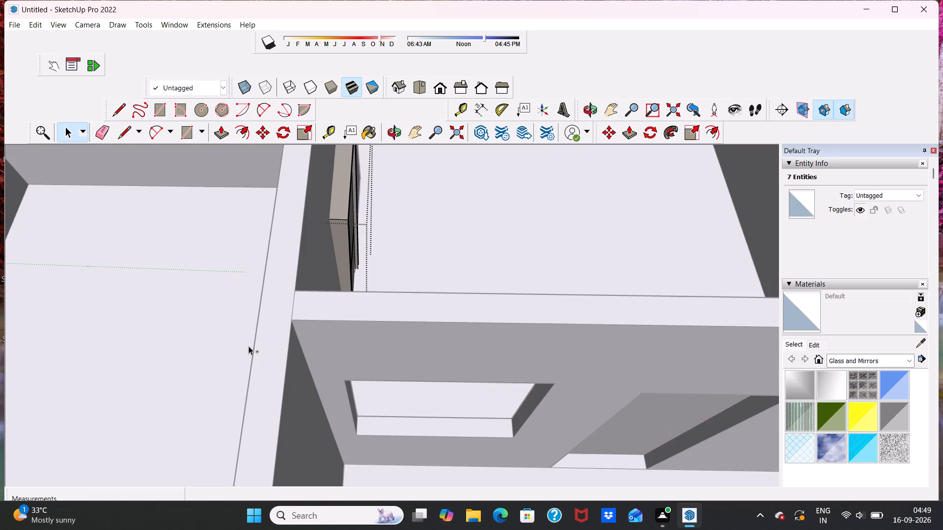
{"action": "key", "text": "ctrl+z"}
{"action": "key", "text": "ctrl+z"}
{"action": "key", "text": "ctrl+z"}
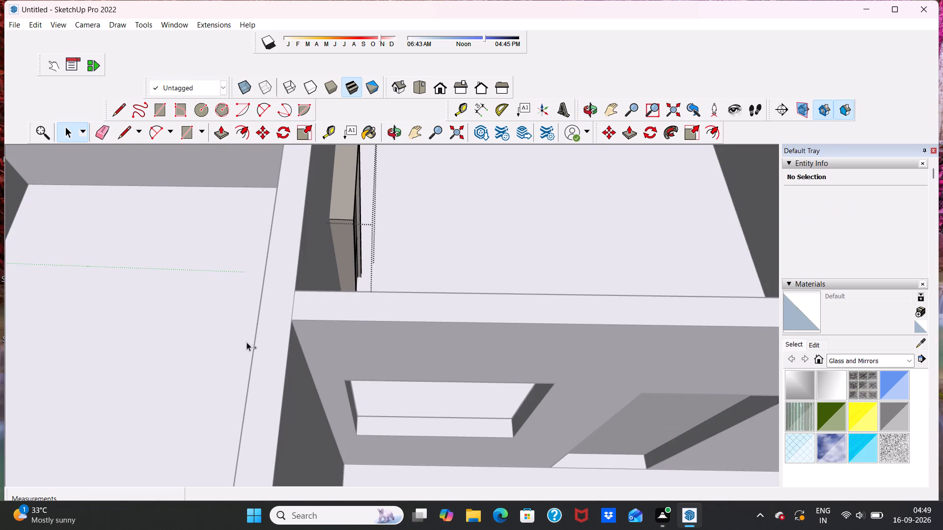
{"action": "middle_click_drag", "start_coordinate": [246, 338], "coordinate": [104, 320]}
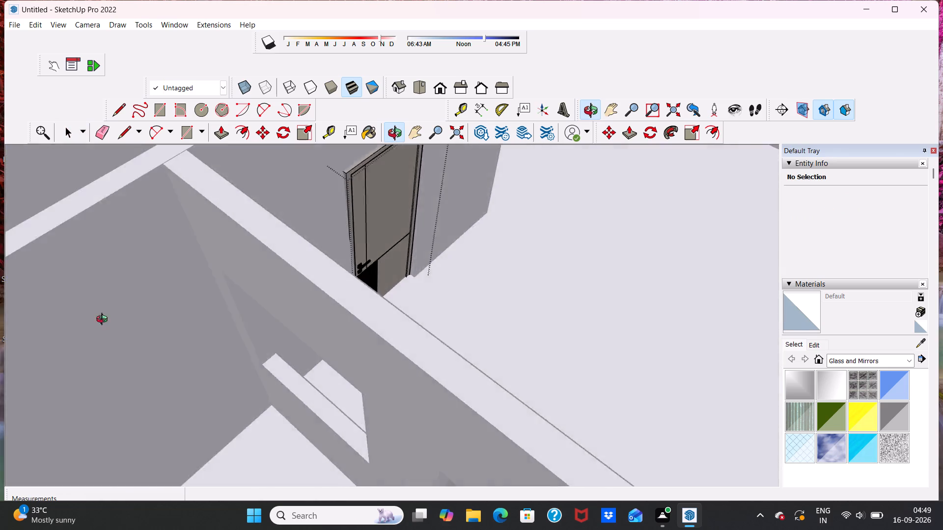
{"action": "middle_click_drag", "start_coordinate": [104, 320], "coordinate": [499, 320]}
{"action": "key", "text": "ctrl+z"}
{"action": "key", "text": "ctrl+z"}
Select all geometry inside the door beside the raised-strip partition and scale it uniformly from its top handle-side corner to fit the doorway's head.
{"action": "middle_click_drag", "start_coordinate": [478, 312], "coordinate": [99, 283]}
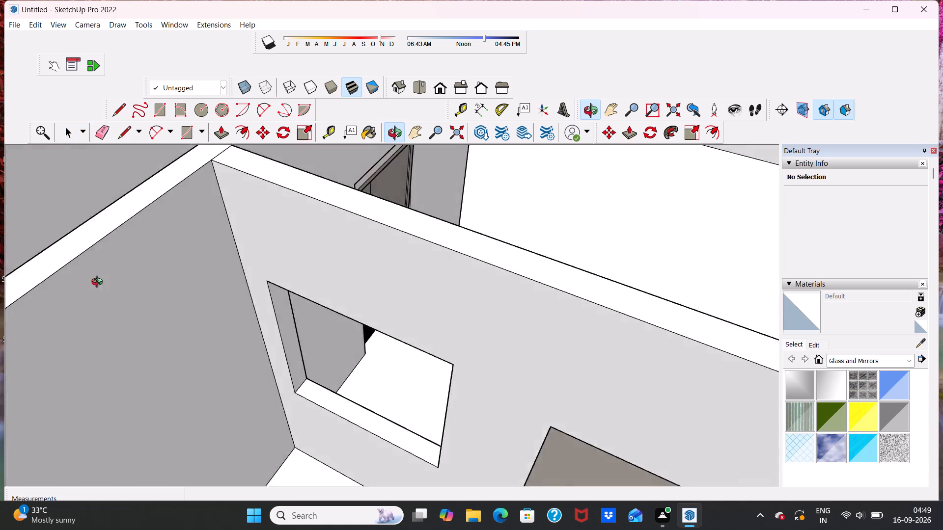
{"action": "middle_click_drag", "start_coordinate": [99, 283], "coordinate": [0, 112]}
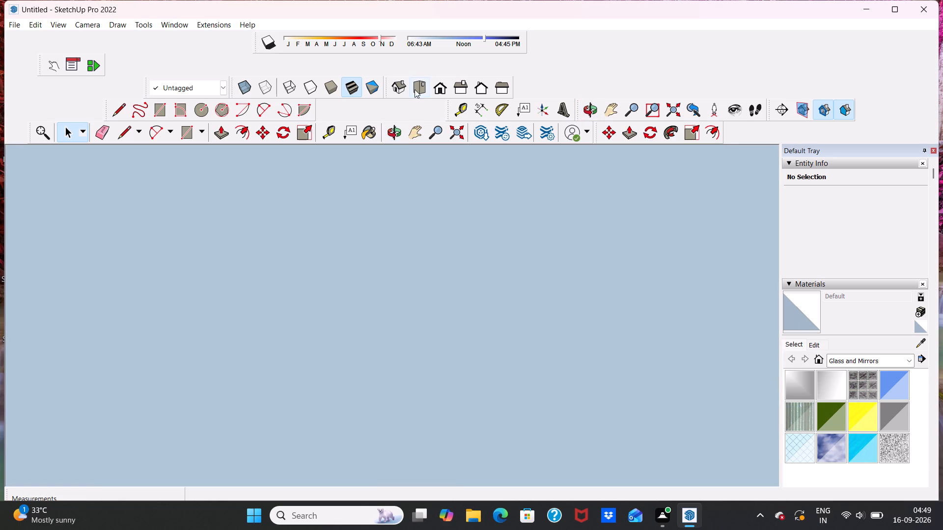
{"action": "left_click", "coordinate": [440, 85]}
{"action": "scroll", "coordinate": [405, 164], "scroll_direction": "down", "scroll_amount": 3}
{"action": "middle_click_drag", "start_coordinate": [416, 213], "coordinate": [455, 340]}
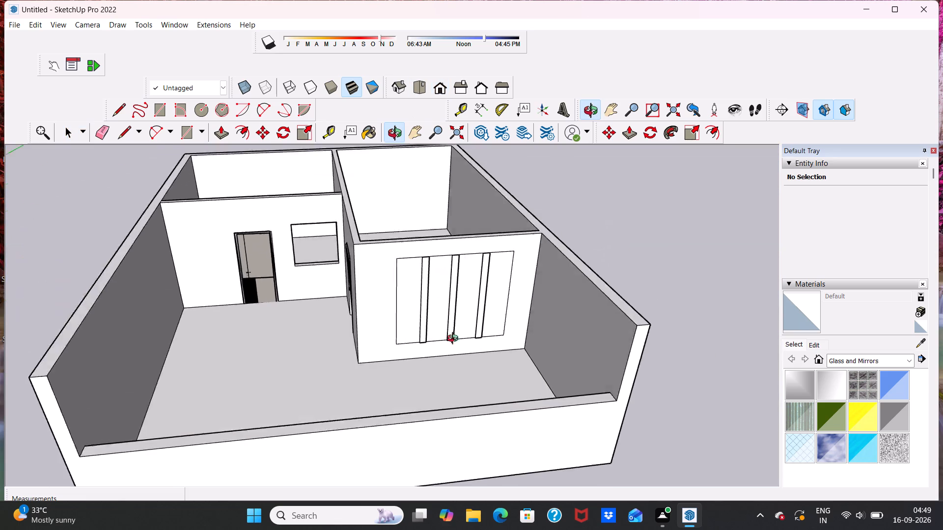
{"action": "middle_click_drag", "start_coordinate": [455, 340], "coordinate": [471, 360]}
{"action": "scroll", "coordinate": [303, 271], "scroll_direction": "up", "scroll_amount": 5}
{"action": "scroll", "coordinate": [376, 258], "scroll_direction": "up", "scroll_amount": 1}
{"action": "middle_click_drag", "start_coordinate": [348, 273], "coordinate": [510, 219]}
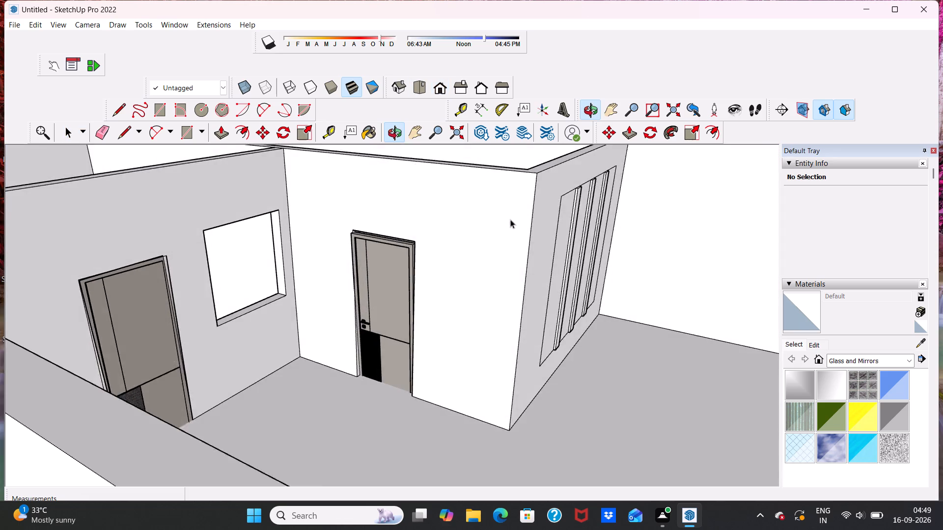
{"action": "scroll", "coordinate": [349, 264], "scroll_direction": "up", "scroll_amount": 4}
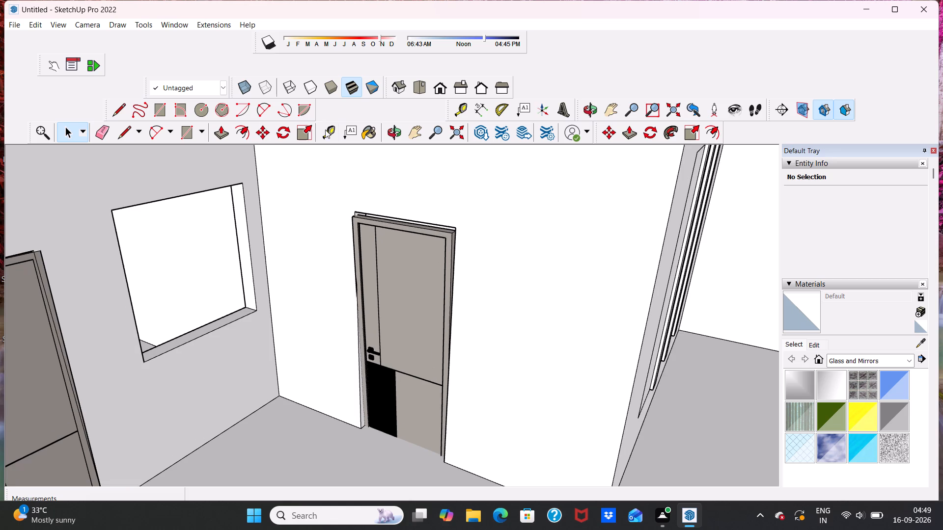
{"action": "triple_click", "coordinate": [411, 239]}
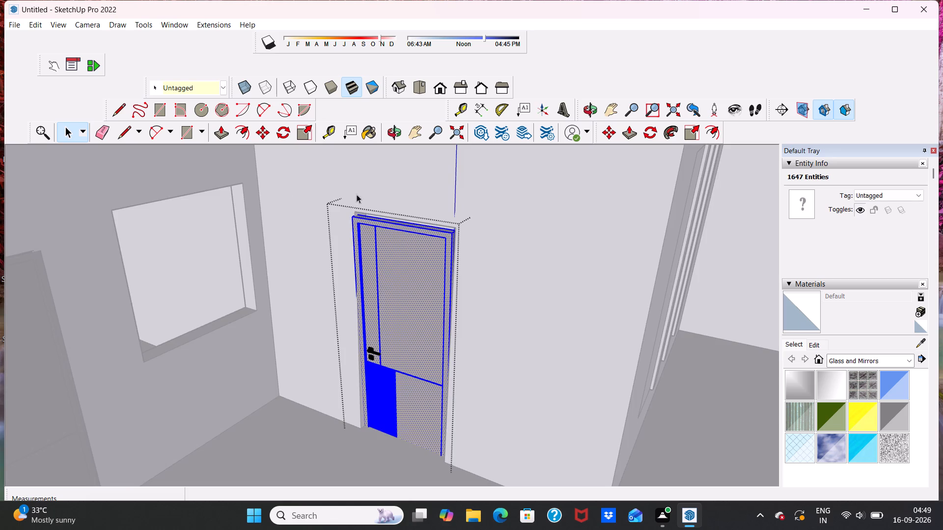
{"action": "left_click", "coordinate": [298, 130]}
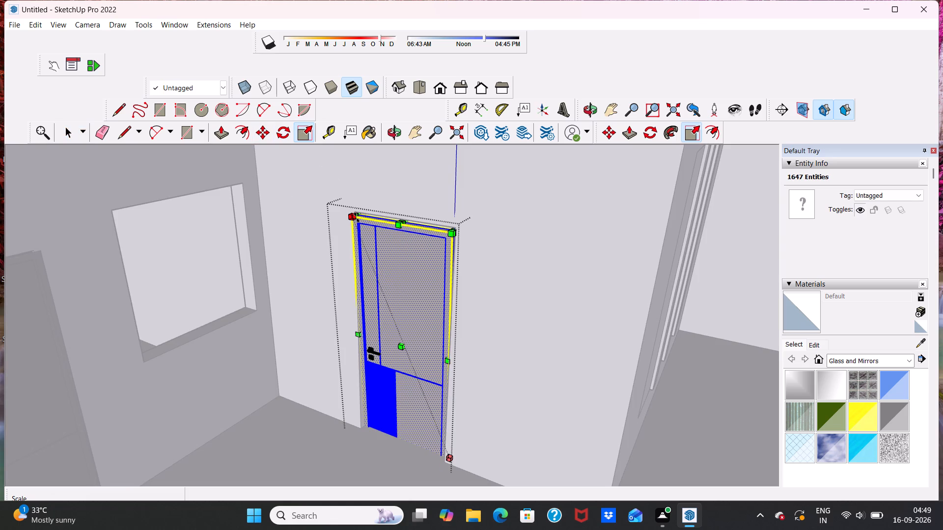
{"action": "left_click_drag", "start_coordinate": [352, 220], "coordinate": [363, 212]}
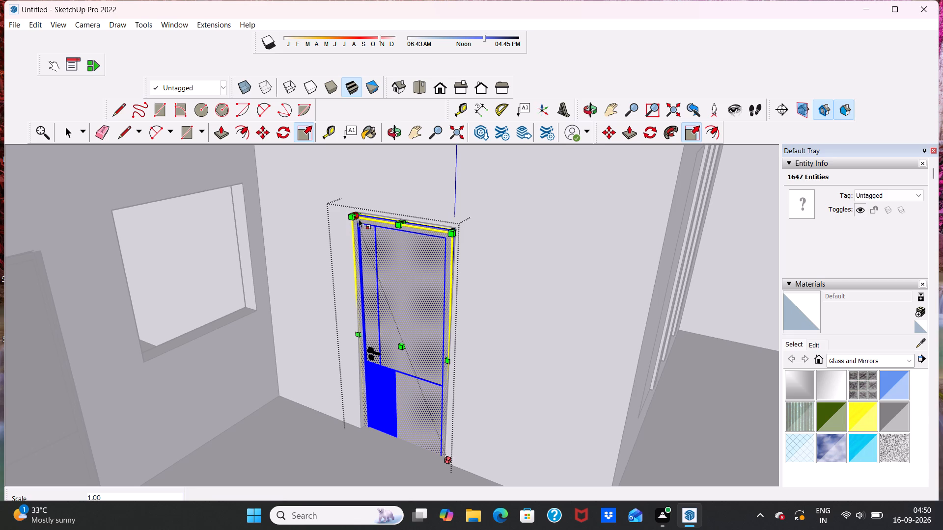
{"action": "left_click_drag", "start_coordinate": [353, 219], "coordinate": [361, 209]}
{"action": "scroll", "coordinate": [354, 225], "scroll_direction": "up", "scroll_amount": 8}
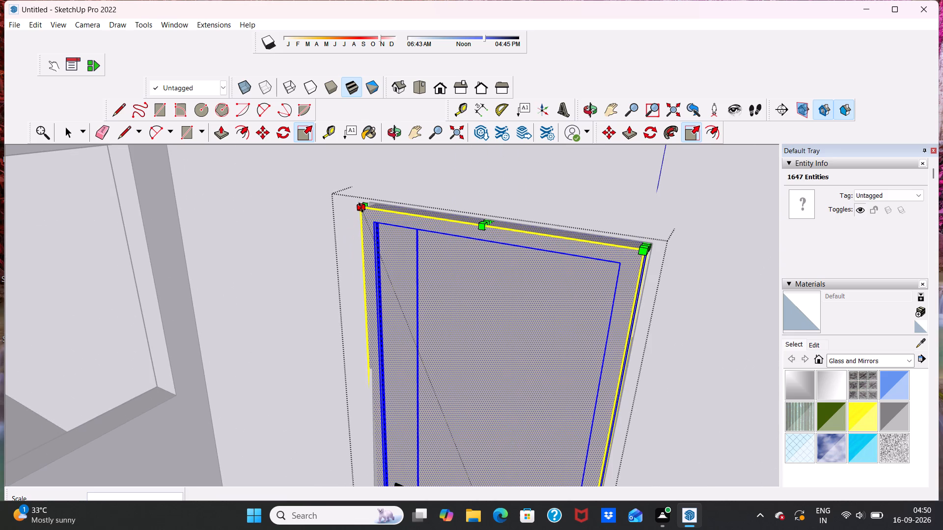
{"action": "left_click_drag", "start_coordinate": [361, 208], "coordinate": [363, 201]}
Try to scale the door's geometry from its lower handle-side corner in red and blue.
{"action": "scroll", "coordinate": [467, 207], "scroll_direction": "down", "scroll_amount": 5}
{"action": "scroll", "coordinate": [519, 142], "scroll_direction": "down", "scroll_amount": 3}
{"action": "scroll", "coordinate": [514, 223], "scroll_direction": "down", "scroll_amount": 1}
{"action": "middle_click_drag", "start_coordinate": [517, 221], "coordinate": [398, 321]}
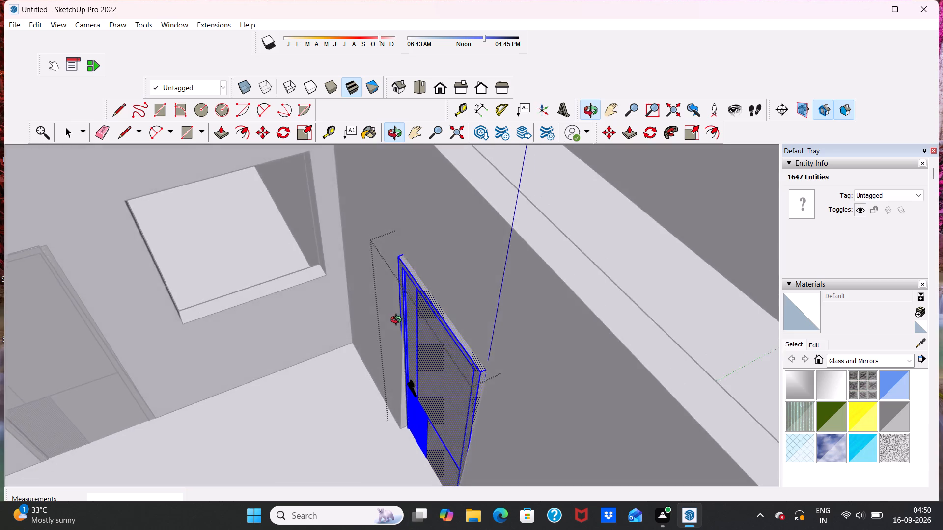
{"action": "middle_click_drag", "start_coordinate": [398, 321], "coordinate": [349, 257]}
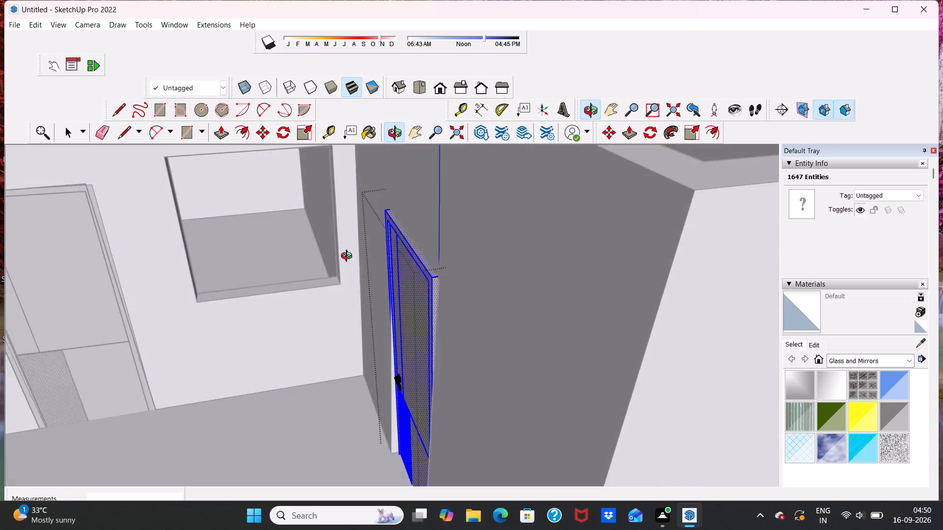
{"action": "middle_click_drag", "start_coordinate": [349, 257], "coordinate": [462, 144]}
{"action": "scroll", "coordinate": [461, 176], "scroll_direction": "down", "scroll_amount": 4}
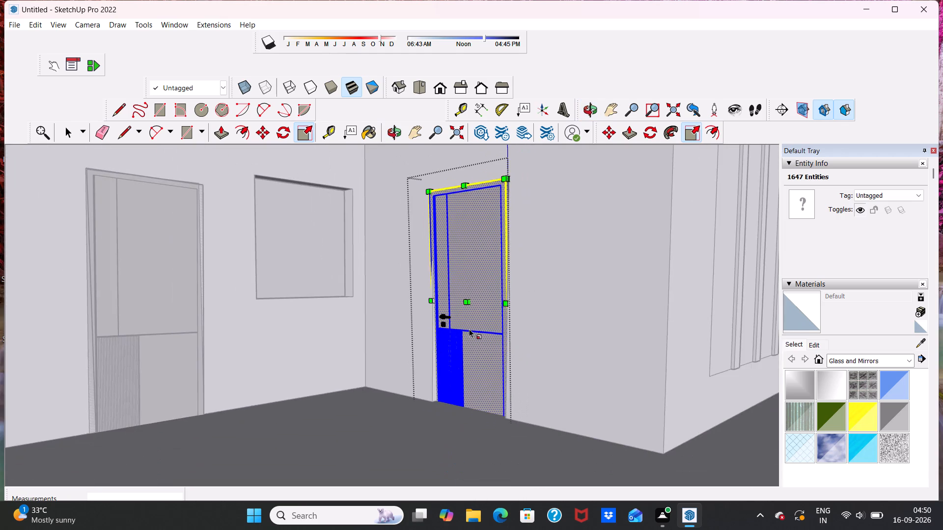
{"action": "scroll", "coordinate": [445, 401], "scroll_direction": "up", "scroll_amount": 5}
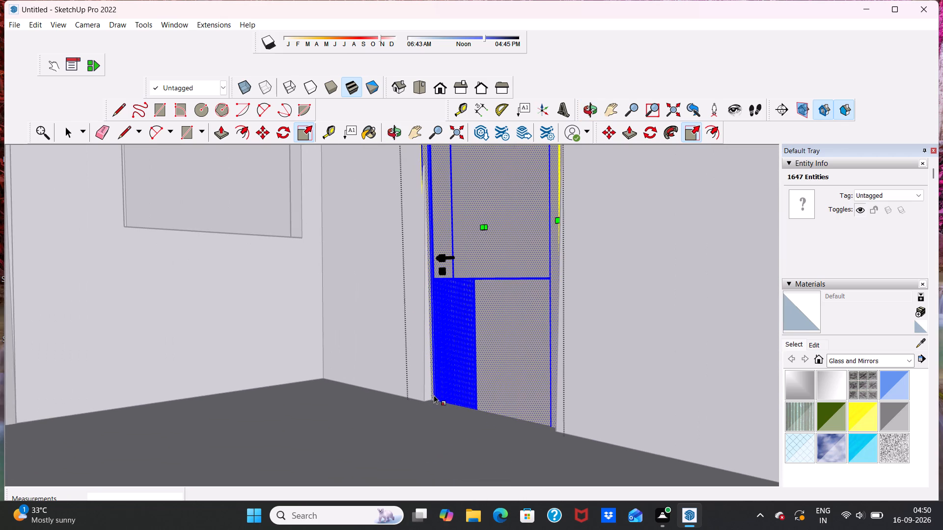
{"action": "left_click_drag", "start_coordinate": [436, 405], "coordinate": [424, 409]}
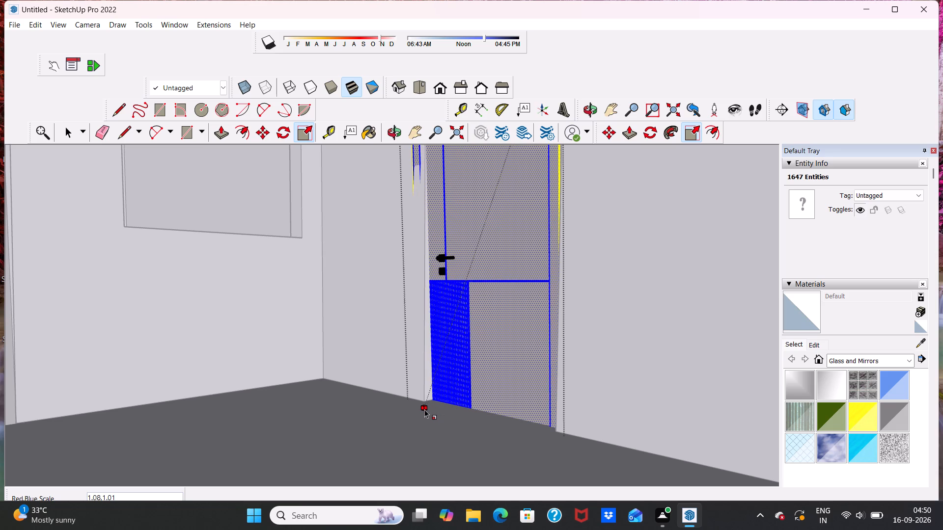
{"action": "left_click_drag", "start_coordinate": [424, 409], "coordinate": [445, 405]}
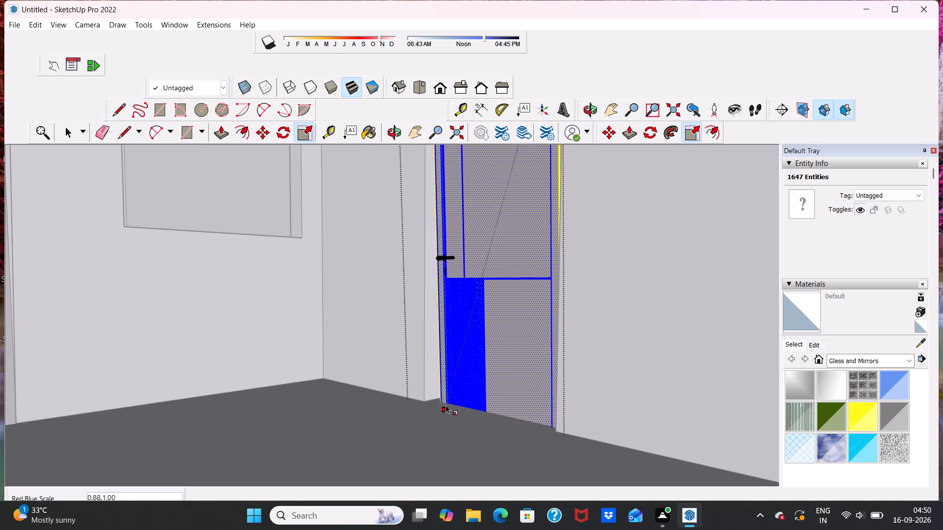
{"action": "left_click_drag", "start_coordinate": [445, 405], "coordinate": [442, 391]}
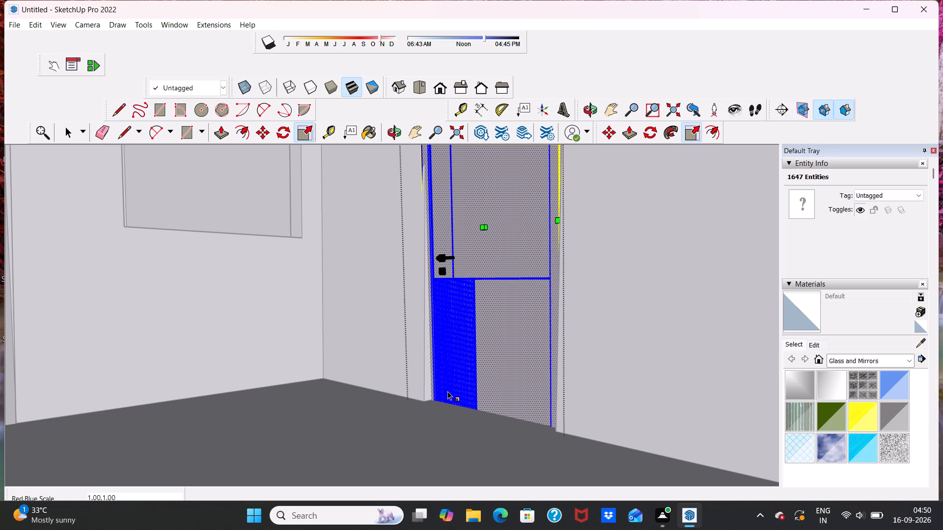
Leave the door's editing context and recover an overview of the building, starting from the standard front view.
{"action": "scroll", "coordinate": [466, 385], "scroll_direction": "down", "scroll_amount": 5}
{"action": "middle_click_drag", "start_coordinate": [501, 389], "coordinate": [557, 386]}
{"action": "scroll", "coordinate": [548, 386], "scroll_direction": "up", "scroll_amount": 5}
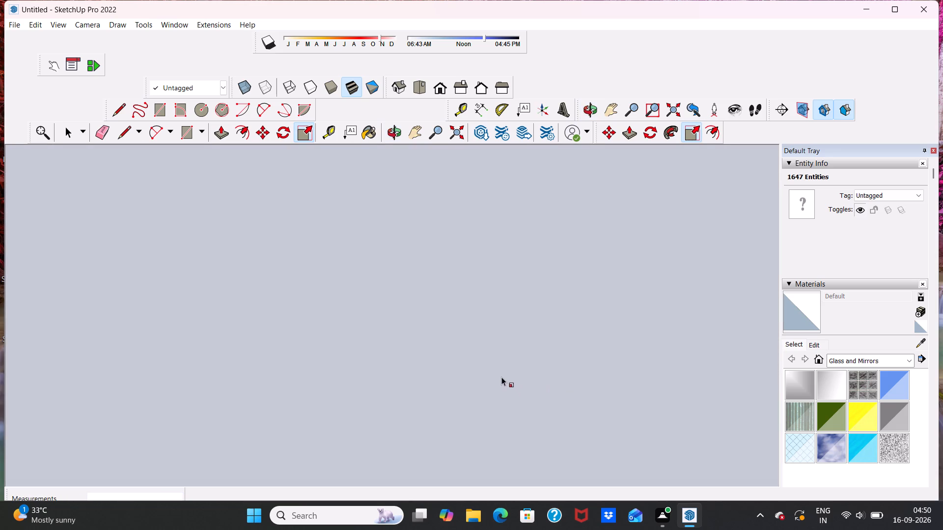
{"action": "key", "text": "space"}
{"action": "key", "text": "space"}
{"action": "key", "text": "space"}
{"action": "scroll", "coordinate": [455, 354], "scroll_direction": "down", "scroll_amount": 1}
{"action": "left_click", "coordinate": [426, 353]}
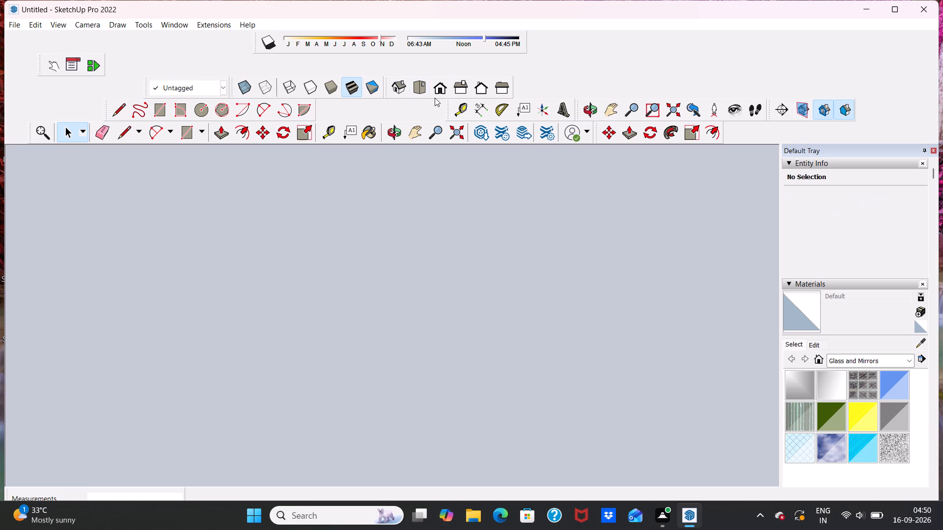
{"action": "left_click", "coordinate": [443, 90]}
{"action": "scroll", "coordinate": [431, 189], "scroll_direction": "down", "scroll_amount": 5}
{"action": "scroll", "coordinate": [441, 259], "scroll_direction": "down", "scroll_amount": 6}
{"action": "middle_click_drag", "start_coordinate": [441, 259], "coordinate": [442, 257]}
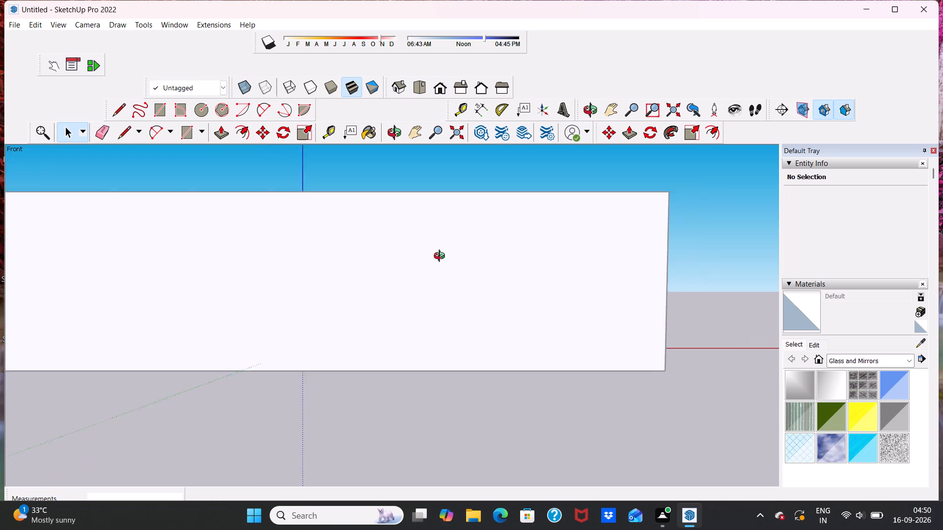
{"action": "middle_click_drag", "start_coordinate": [442, 257], "coordinate": [511, 368]}
{"action": "scroll", "coordinate": [477, 348], "scroll_direction": "down", "scroll_amount": 1}
{"action": "left_click", "coordinate": [72, 291]}
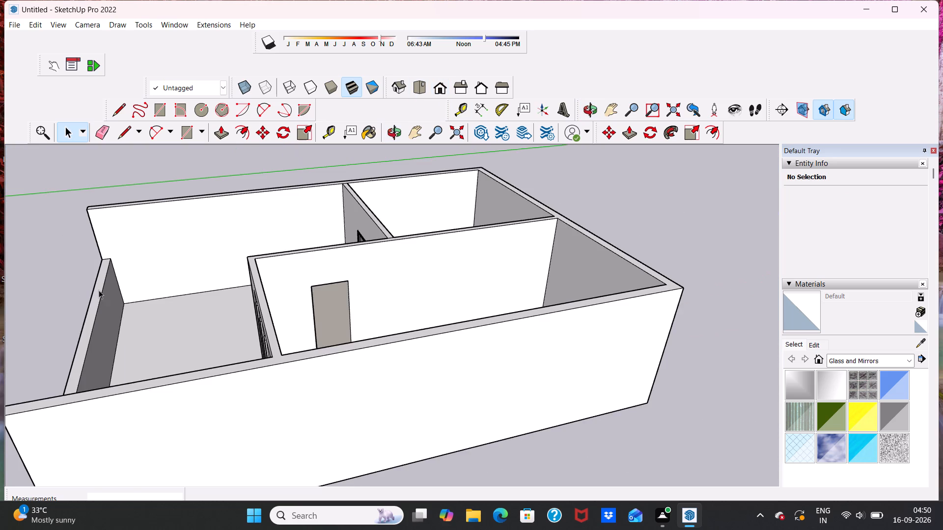
{"action": "middle_click_drag", "start_coordinate": [220, 320], "coordinate": [613, 271]}
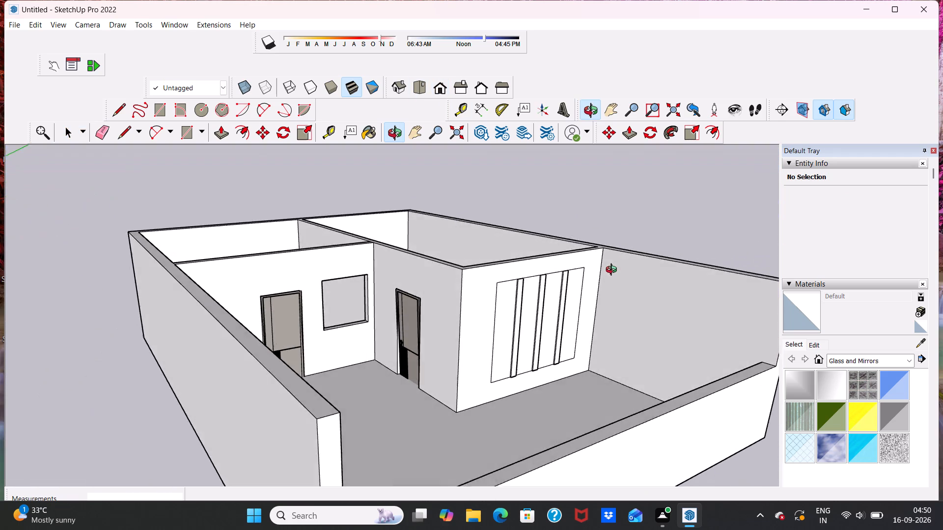
{"action": "middle_click_drag", "start_coordinate": [613, 271], "coordinate": [615, 278]}
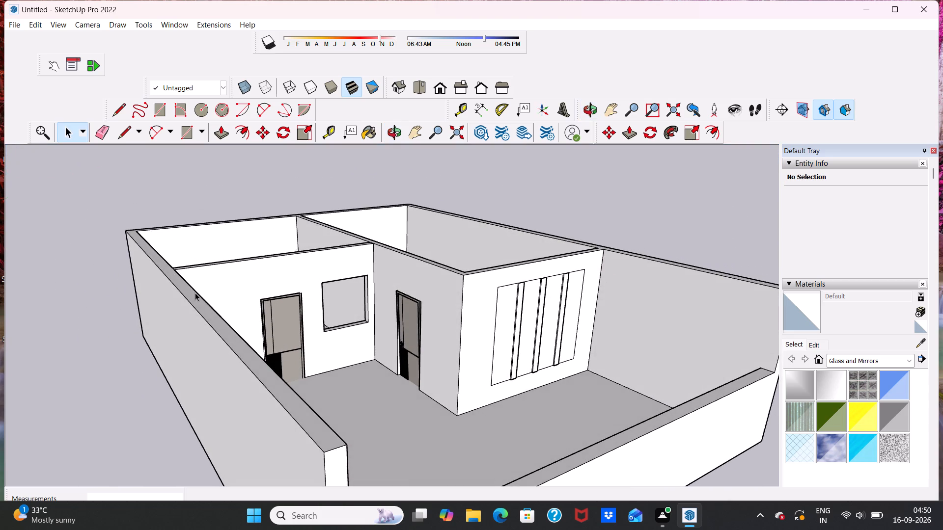
Select all geometry inside the door beside the raised-strip partition and scale its thickness to 3.00 in green.
{"action": "middle_click_drag", "start_coordinate": [195, 292], "coordinate": [330, 360]}
{"action": "scroll", "coordinate": [405, 303], "scroll_direction": "up", "scroll_amount": 10}
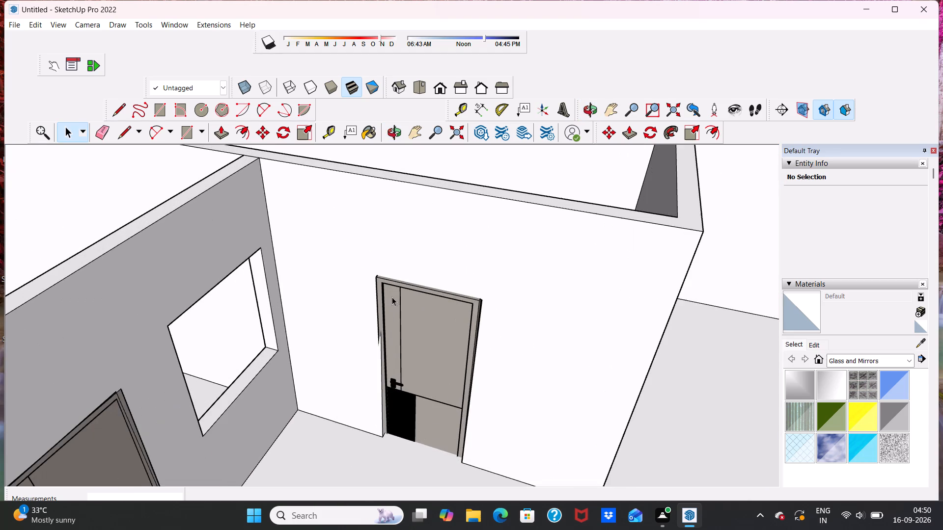
{"action": "middle_click_drag", "start_coordinate": [377, 331], "coordinate": [429, 273]}
{"action": "scroll", "coordinate": [435, 265], "scroll_direction": "up", "scroll_amount": 2}
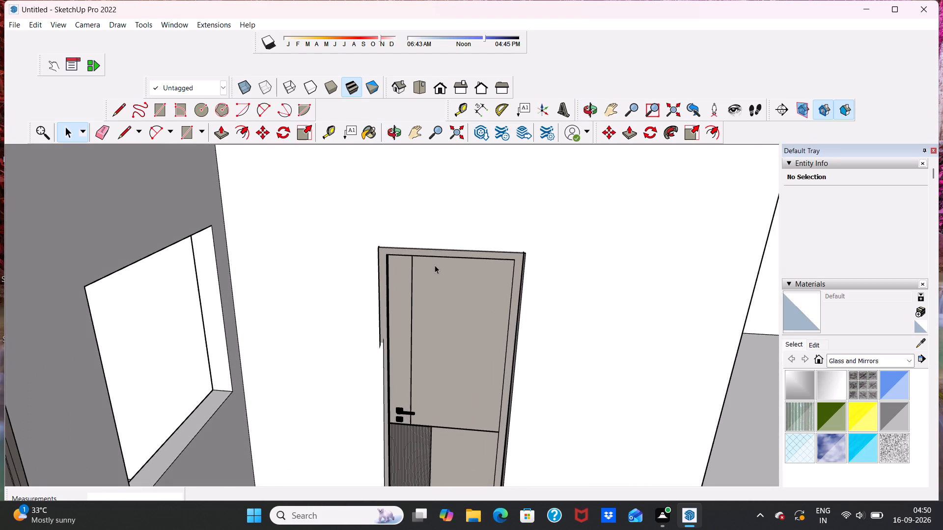
{"action": "scroll", "coordinate": [433, 262], "scroll_direction": "down", "scroll_amount": 1}
{"action": "triple_click", "coordinate": [432, 260]}
{"action": "scroll", "coordinate": [312, 136], "scroll_direction": "up", "scroll_amount": 1}
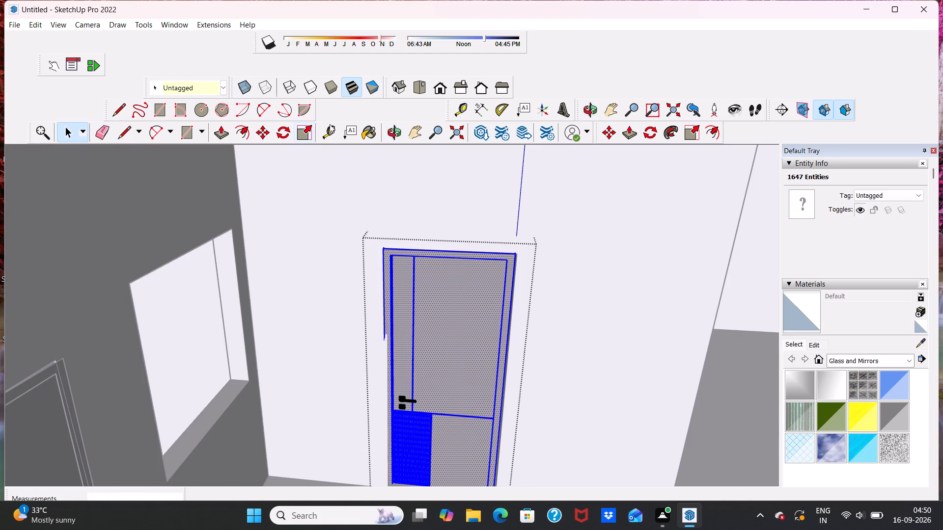
{"action": "left_click", "coordinate": [303, 130]}
{"action": "scroll", "coordinate": [398, 220], "scroll_direction": "down", "scroll_amount": 3}
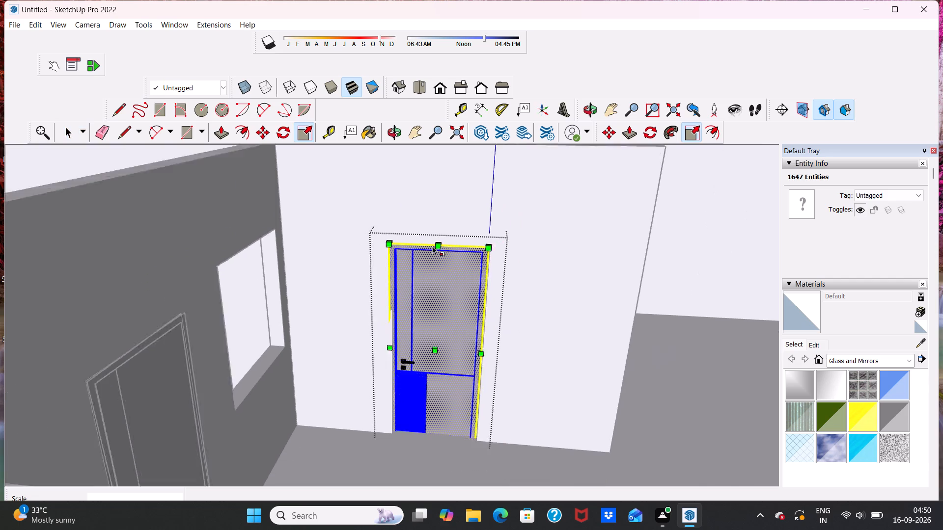
{"action": "scroll", "coordinate": [432, 246], "scroll_direction": "down", "scroll_amount": 2}
{"action": "scroll", "coordinate": [427, 310], "scroll_direction": "down", "scroll_amount": 1}
{"action": "scroll", "coordinate": [427, 317], "scroll_direction": "up", "scroll_amount": 1}
{"action": "middle_click_drag", "start_coordinate": [419, 308], "coordinate": [436, 381]}
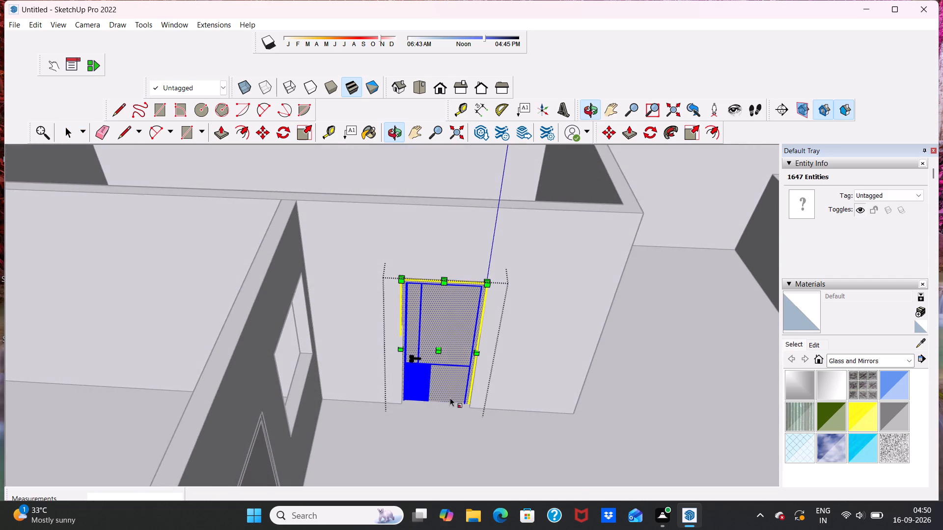
{"action": "scroll", "coordinate": [450, 397], "scroll_direction": "up", "scroll_amount": 6}
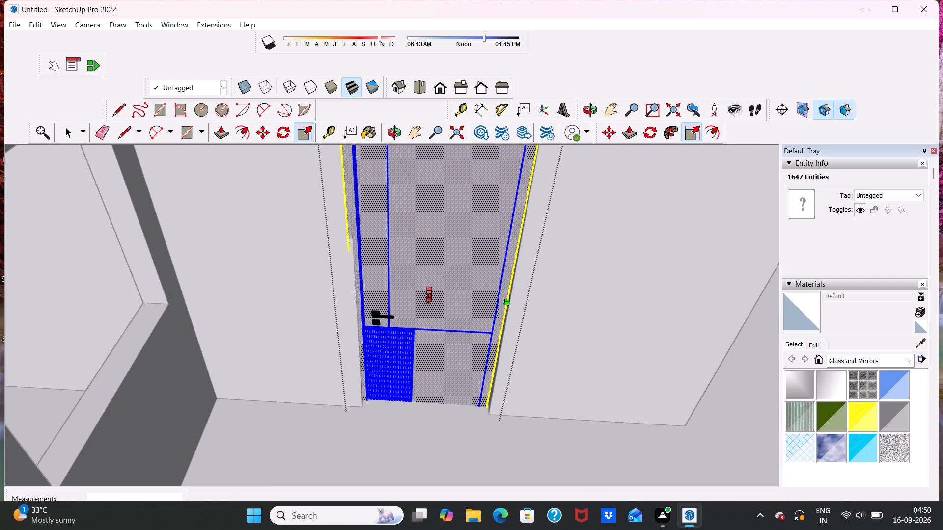
{"action": "left_click_drag", "start_coordinate": [430, 301], "coordinate": [428, 314]}
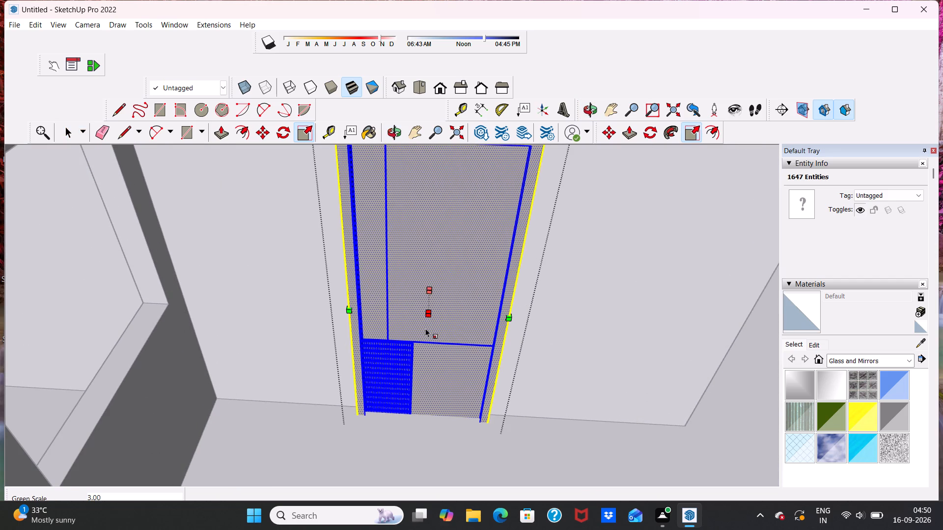
{"action": "scroll", "coordinate": [430, 308], "scroll_direction": "down", "scroll_amount": 5}
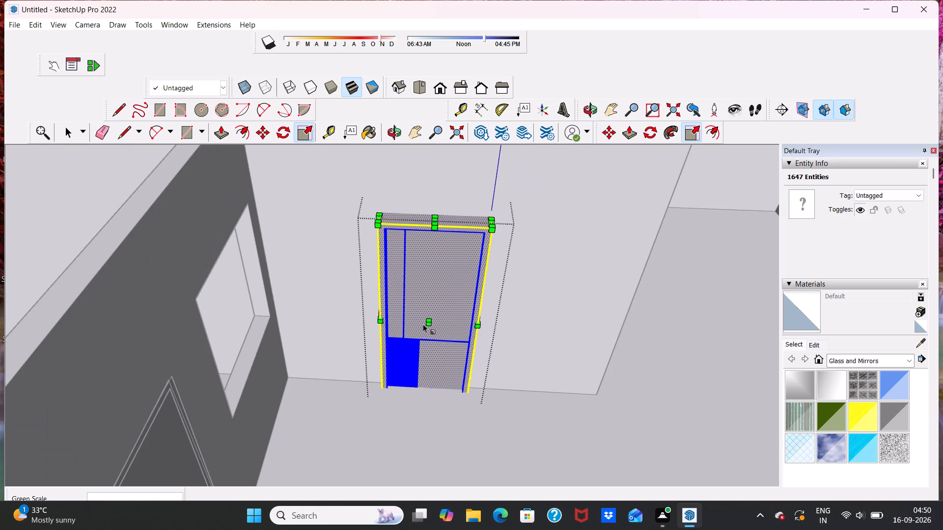
Scale the door's height from its top centre, finishing at about 0.97 in blue near the doorway's head.
{"action": "scroll", "coordinate": [436, 253], "scroll_direction": "up", "scroll_amount": 3}
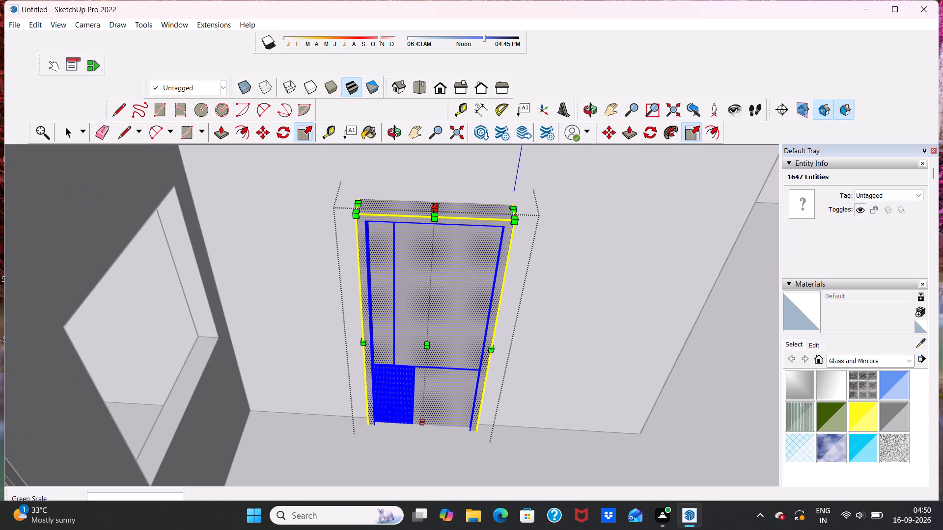
{"action": "left_click_drag", "start_coordinate": [441, 209], "coordinate": [441, 199]}
{"action": "scroll", "coordinate": [426, 206], "scroll_direction": "up", "scroll_amount": 5}
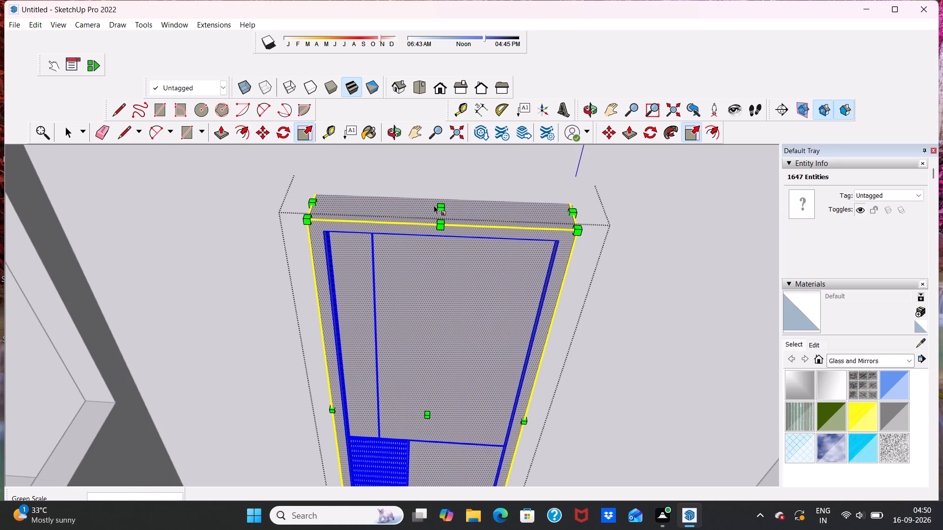
{"action": "left_click_drag", "start_coordinate": [442, 205], "coordinate": [444, 195]}
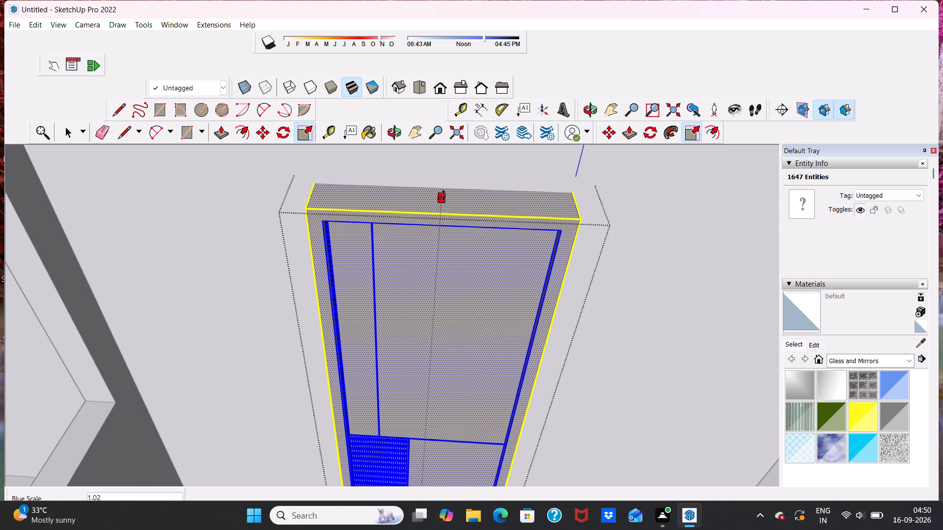
{"action": "left_click_drag", "start_coordinate": [444, 195], "coordinate": [444, 194]}
{"action": "left_click_drag", "start_coordinate": [444, 194], "coordinate": [445, 199]}
{"action": "left_click_drag", "start_coordinate": [445, 199], "coordinate": [449, 216]}
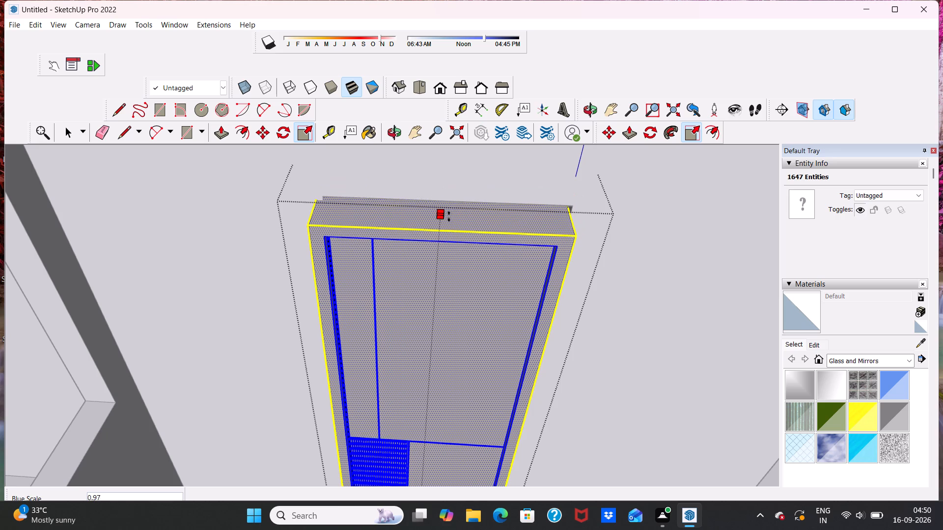
{"action": "left_click_drag", "start_coordinate": [449, 216], "coordinate": [452, 214]}
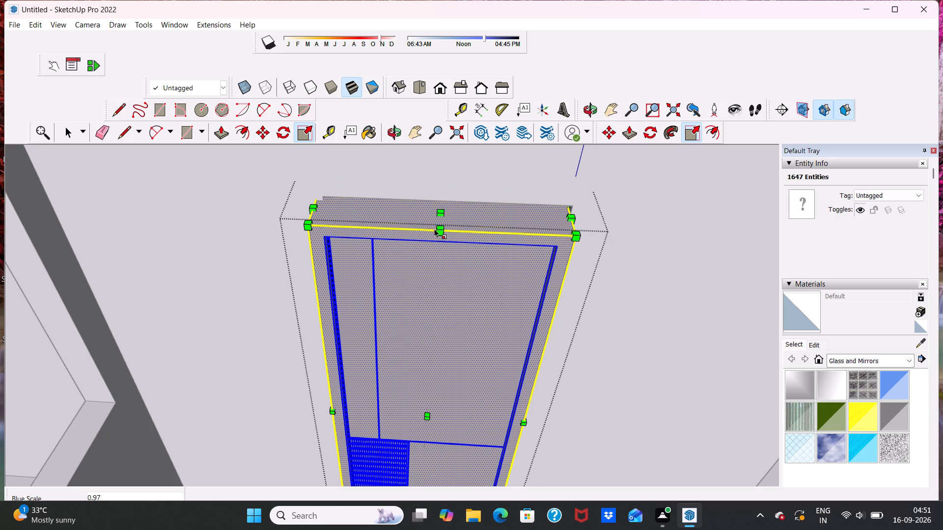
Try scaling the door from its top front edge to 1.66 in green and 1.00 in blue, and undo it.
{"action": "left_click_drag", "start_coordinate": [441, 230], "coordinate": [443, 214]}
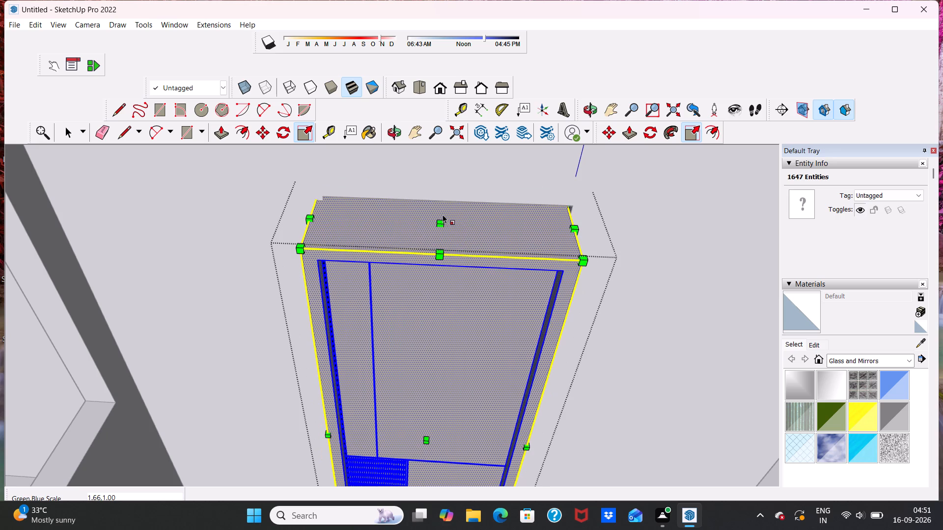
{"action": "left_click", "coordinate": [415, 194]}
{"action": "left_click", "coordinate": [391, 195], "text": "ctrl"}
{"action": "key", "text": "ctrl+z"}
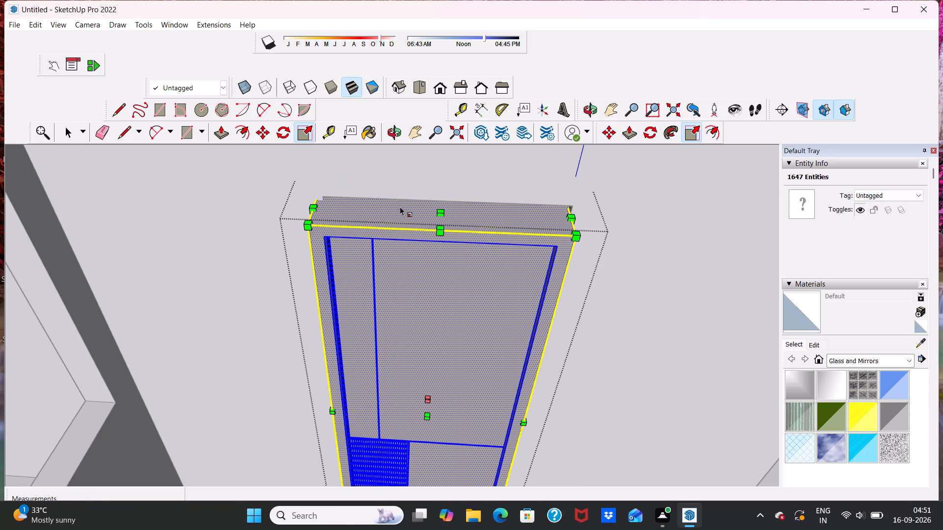
Scale the door from its top handle-side corner in red and blue to fit the doorway, and leave its editing context.
{"action": "left_click_drag", "start_coordinate": [313, 205], "coordinate": [316, 200]}
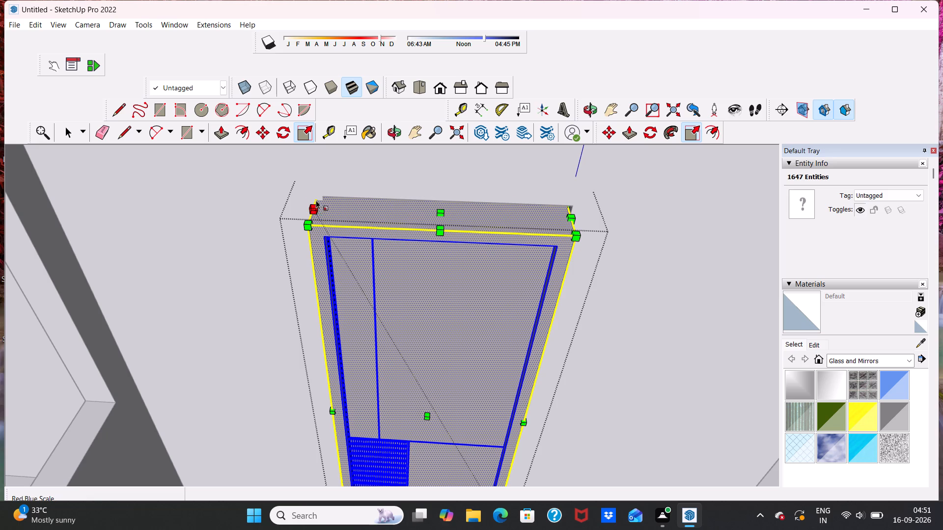
{"action": "left_click_drag", "start_coordinate": [316, 200], "coordinate": [327, 215]}
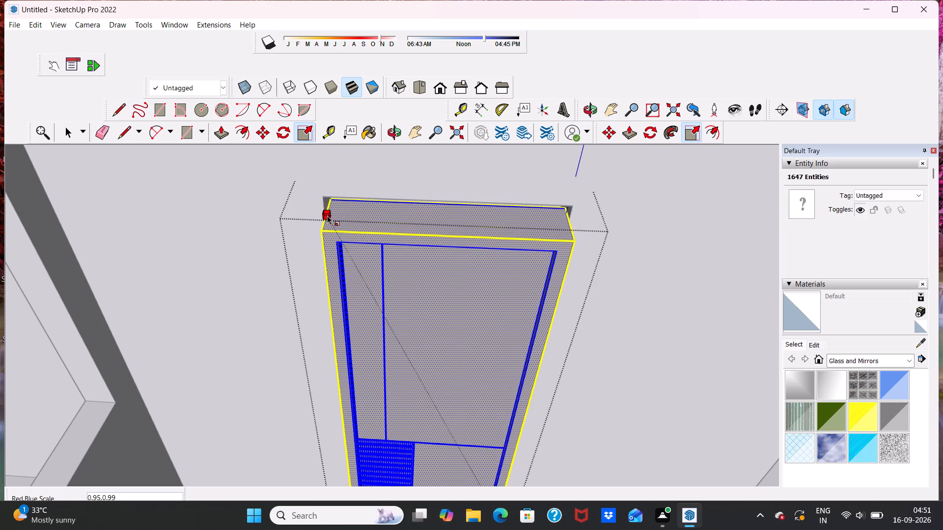
{"action": "left_click_drag", "start_coordinate": [327, 215], "coordinate": [326, 198]}
{"action": "scroll", "coordinate": [379, 193], "scroll_direction": "down", "scroll_amount": 3}
{"action": "middle_click_drag", "start_coordinate": [412, 209], "coordinate": [392, 183]}
{"action": "key", "text": "space"}
{"action": "key", "text": "space"}
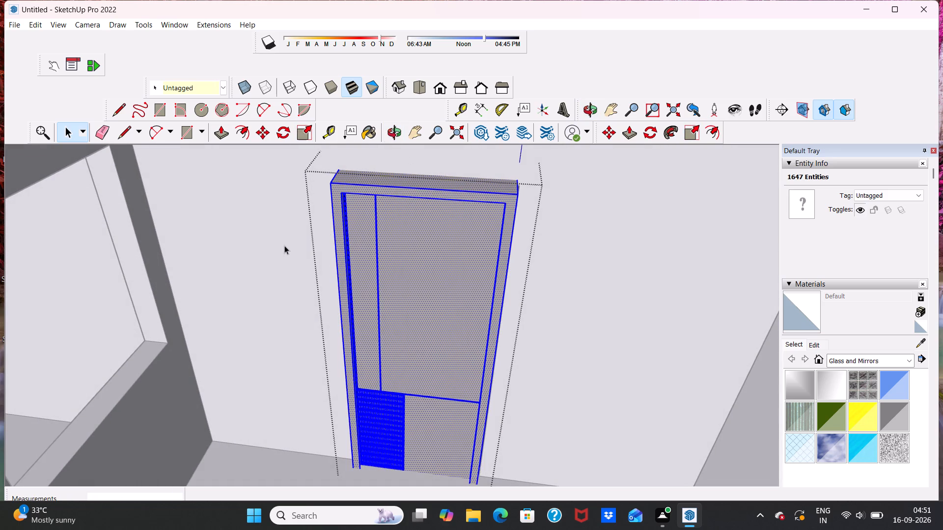
{"action": "double_click", "coordinate": [284, 245]}
Examine from several angles how the thickened door sits in its doorway.
{"action": "middle_click_drag", "start_coordinate": [352, 259], "coordinate": [150, 189]}
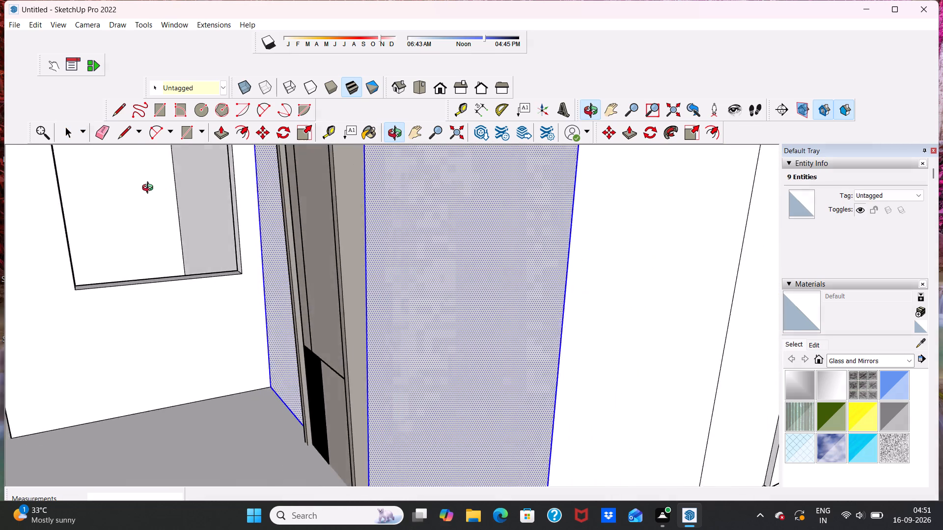
{"action": "middle_click_drag", "start_coordinate": [150, 189], "coordinate": [233, 277]}
{"action": "middle_click_drag", "start_coordinate": [311, 243], "coordinate": [351, 189]}
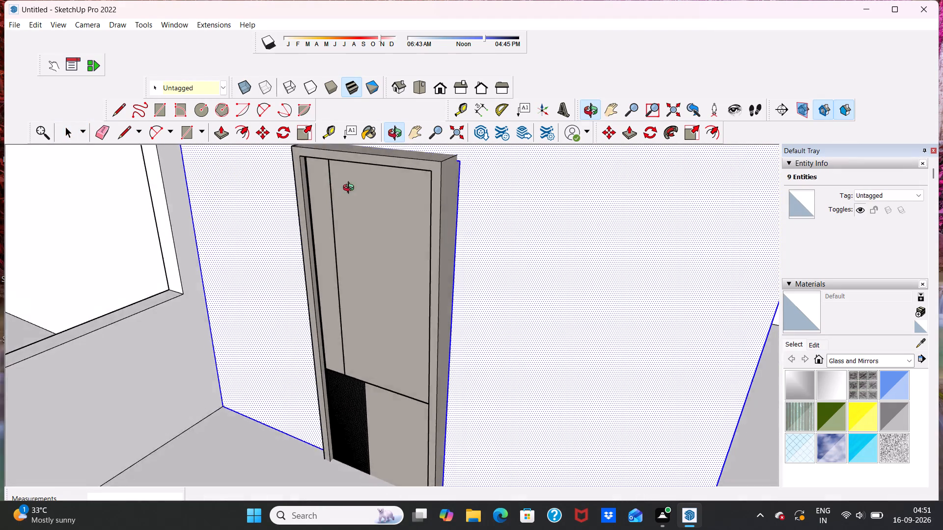
{"action": "middle_click_drag", "start_coordinate": [351, 189], "coordinate": [390, 164]}
{"action": "scroll", "coordinate": [389, 165], "scroll_direction": "up", "scroll_amount": 1}
{"action": "scroll", "coordinate": [388, 195], "scroll_direction": "down", "scroll_amount": 8}
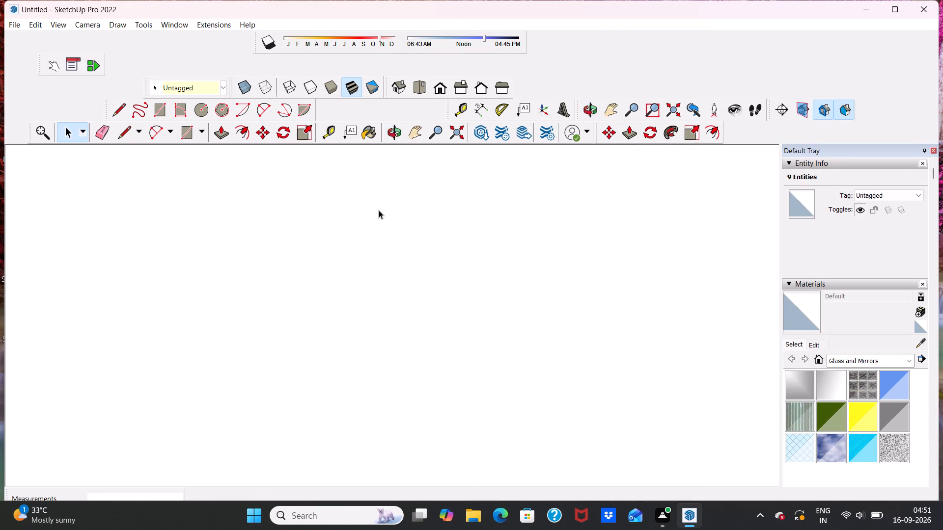
Bring the building's interior back into view from the front, clear the selection, and examine the door beside the raised-strip partition.
{"action": "key", "text": "space"}
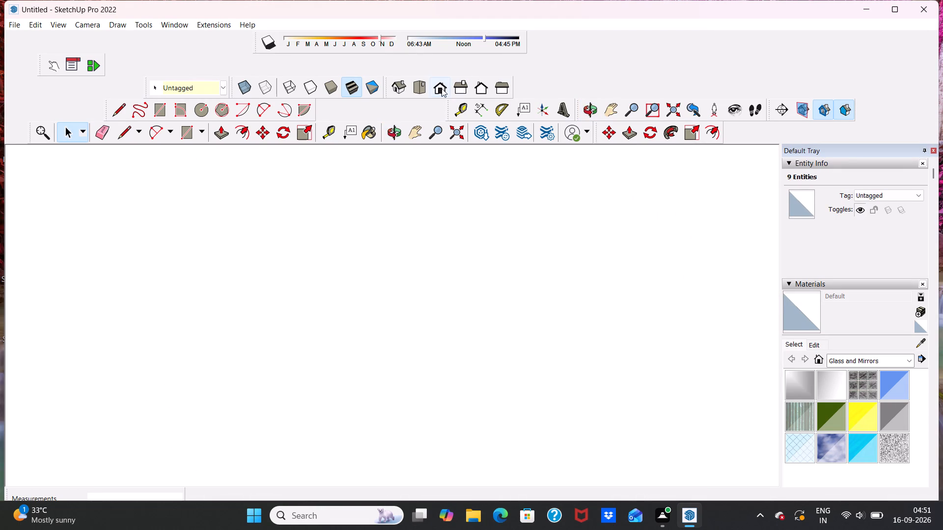
{"action": "left_click", "coordinate": [441, 88]}
{"action": "scroll", "coordinate": [435, 163], "scroll_direction": "down", "scroll_amount": 8}
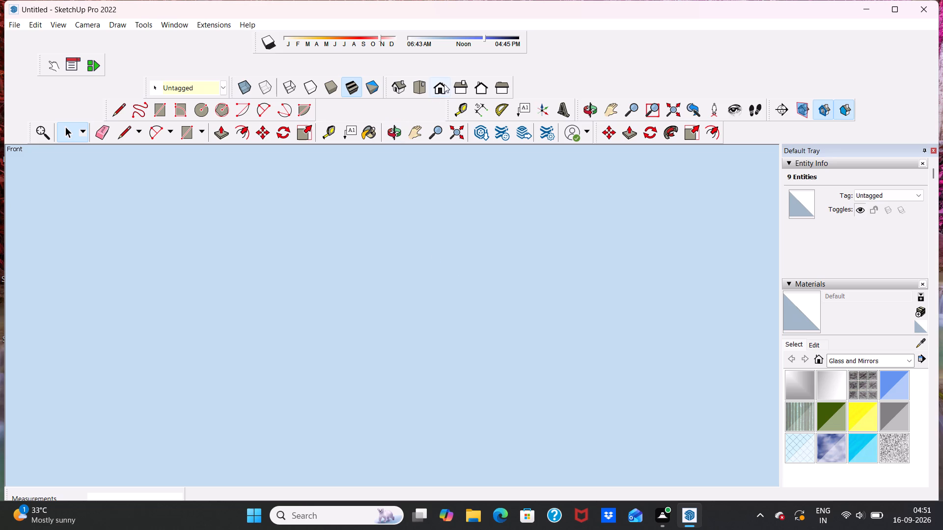
{"action": "left_click", "coordinate": [448, 81]}
{"action": "scroll", "coordinate": [346, 315], "scroll_direction": "down", "scroll_amount": 13}
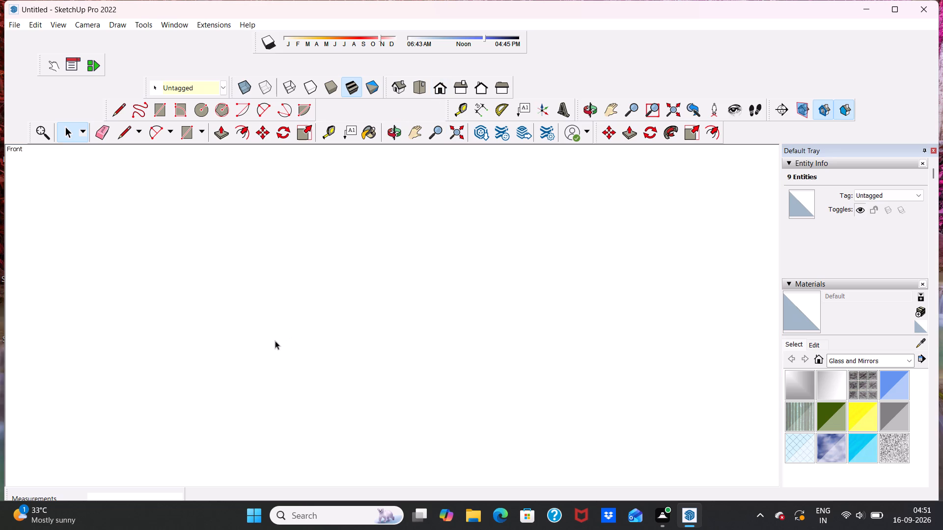
{"action": "middle_click_drag", "start_coordinate": [275, 341], "coordinate": [271, 441]}
{"action": "scroll", "coordinate": [275, 424], "scroll_direction": "down", "scroll_amount": 6}
{"action": "scroll", "coordinate": [338, 297], "scroll_direction": "down", "scroll_amount": 14}
{"action": "scroll", "coordinate": [327, 323], "scroll_direction": "down", "scroll_amount": 20}
{"action": "scroll", "coordinate": [327, 323], "scroll_direction": "down", "scroll_amount": 10}
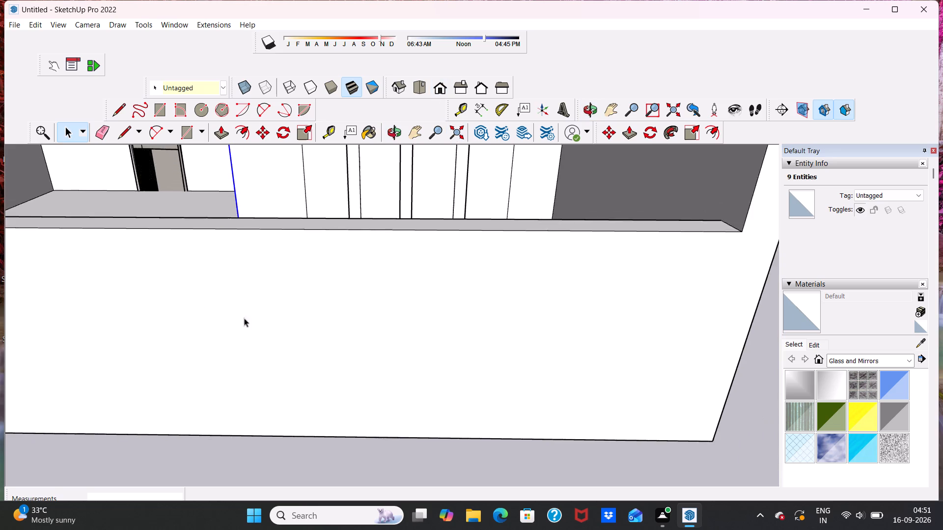
{"action": "scroll", "coordinate": [244, 318], "scroll_direction": "down", "scroll_amount": 5}
{"action": "middle_click_drag", "start_coordinate": [267, 295], "coordinate": [322, 373]}
{"action": "scroll", "coordinate": [262, 304], "scroll_direction": "down", "scroll_amount": 5}
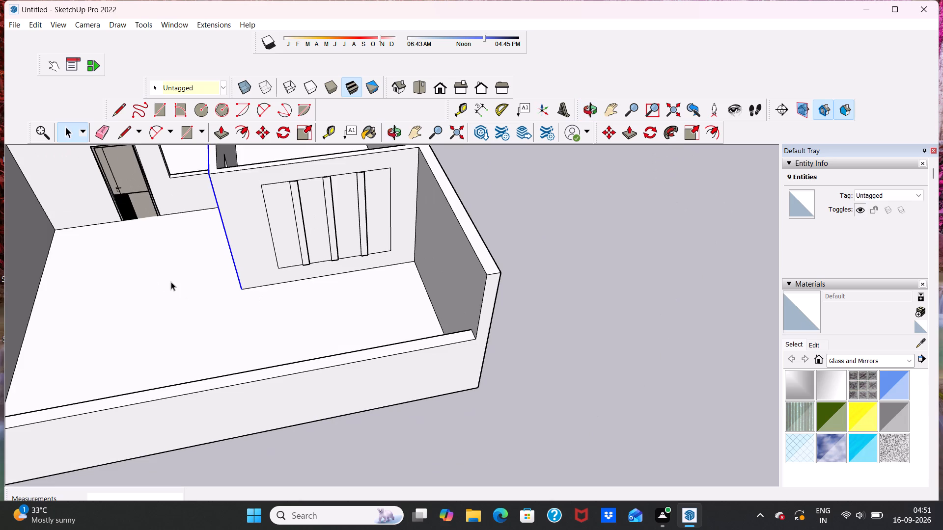
{"action": "left_click_drag", "start_coordinate": [665, 277], "coordinate": [659, 279]}
{"action": "middle_click_drag", "start_coordinate": [191, 274], "coordinate": [357, 212]}
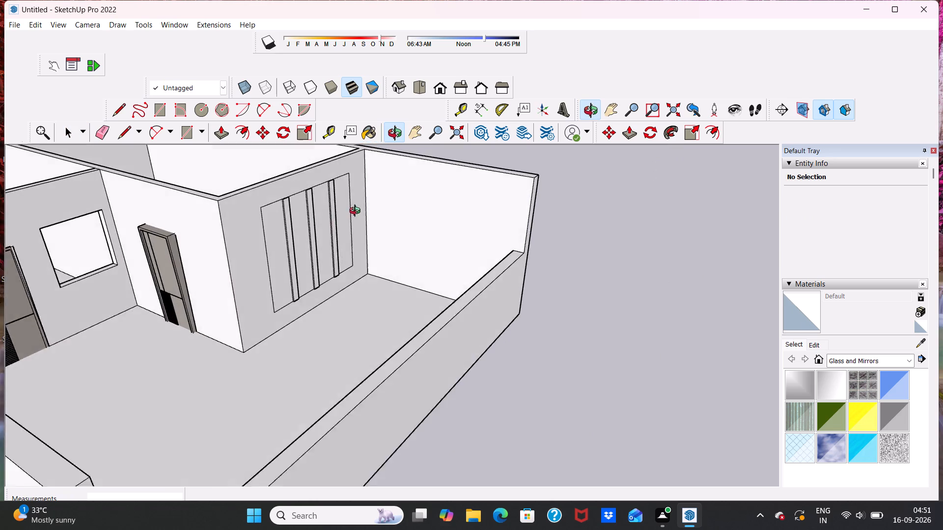
{"action": "middle_click_drag", "start_coordinate": [357, 212], "coordinate": [398, 210]}
{"action": "scroll", "coordinate": [137, 270], "scroll_direction": "up", "scroll_amount": 12}
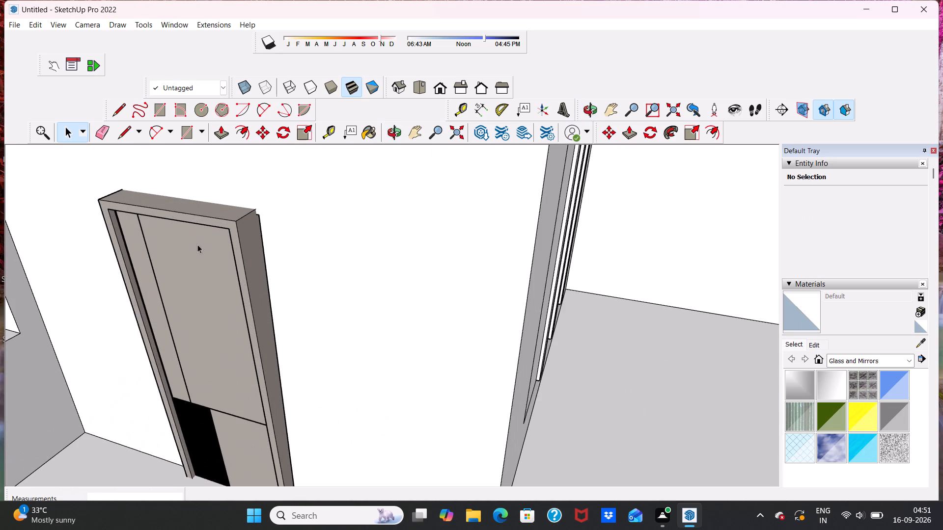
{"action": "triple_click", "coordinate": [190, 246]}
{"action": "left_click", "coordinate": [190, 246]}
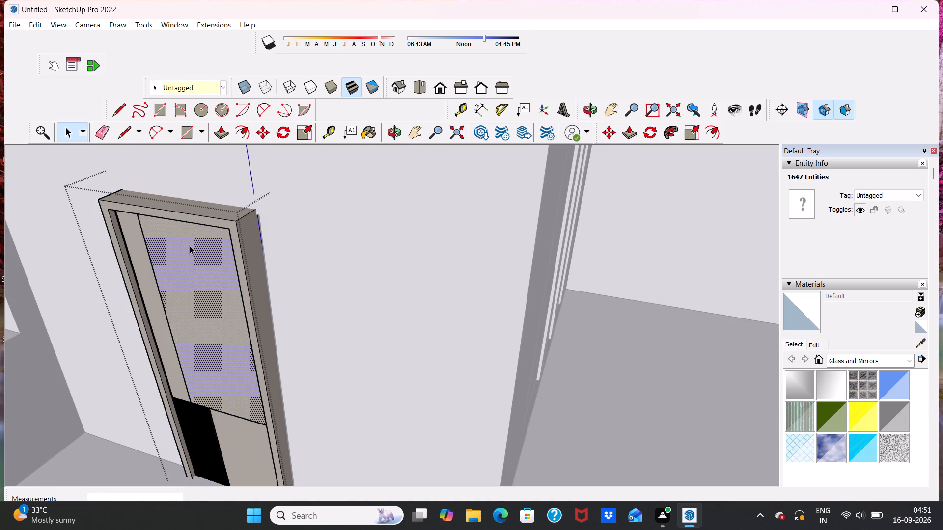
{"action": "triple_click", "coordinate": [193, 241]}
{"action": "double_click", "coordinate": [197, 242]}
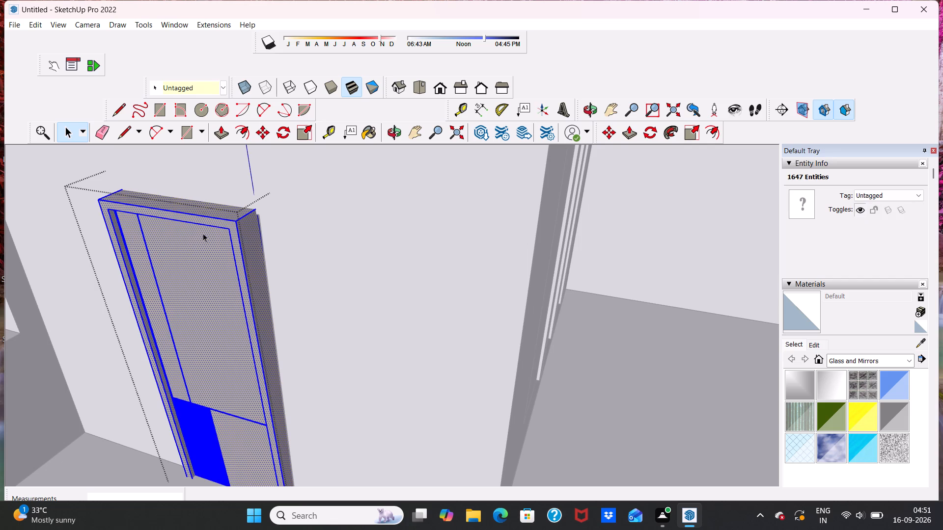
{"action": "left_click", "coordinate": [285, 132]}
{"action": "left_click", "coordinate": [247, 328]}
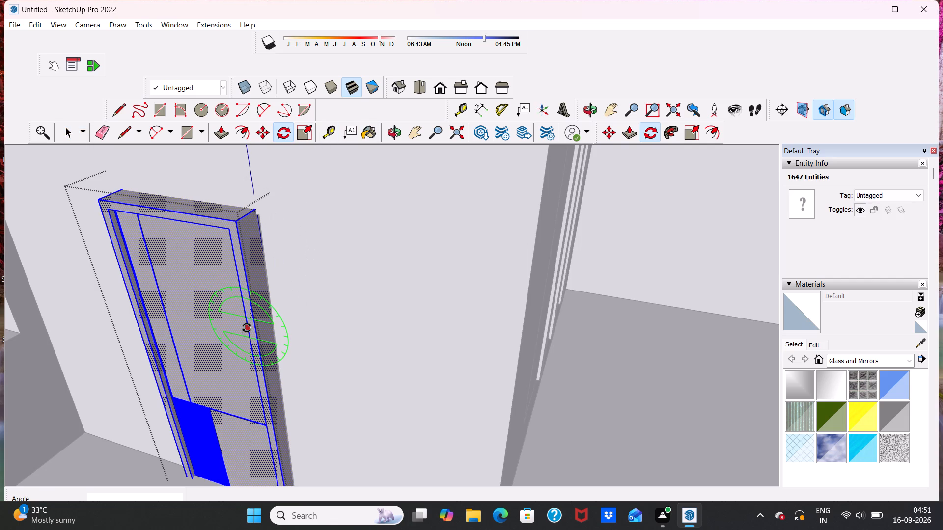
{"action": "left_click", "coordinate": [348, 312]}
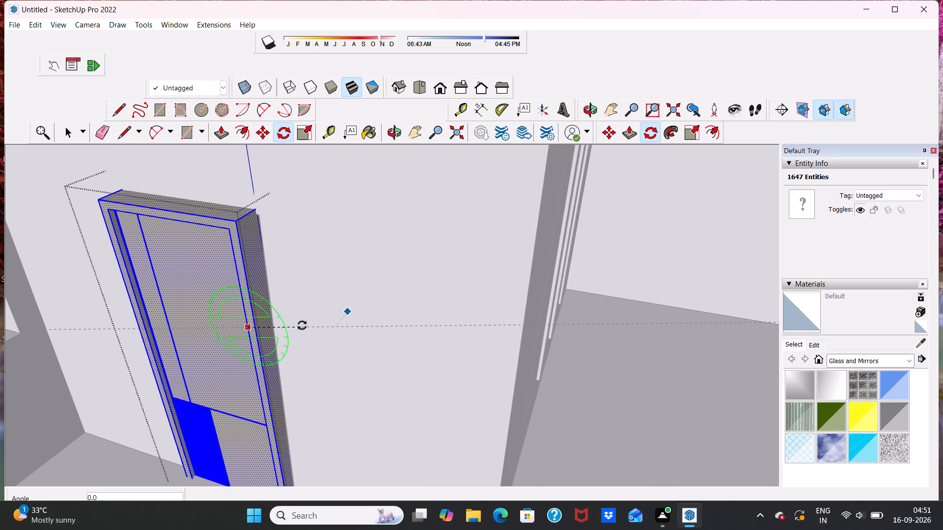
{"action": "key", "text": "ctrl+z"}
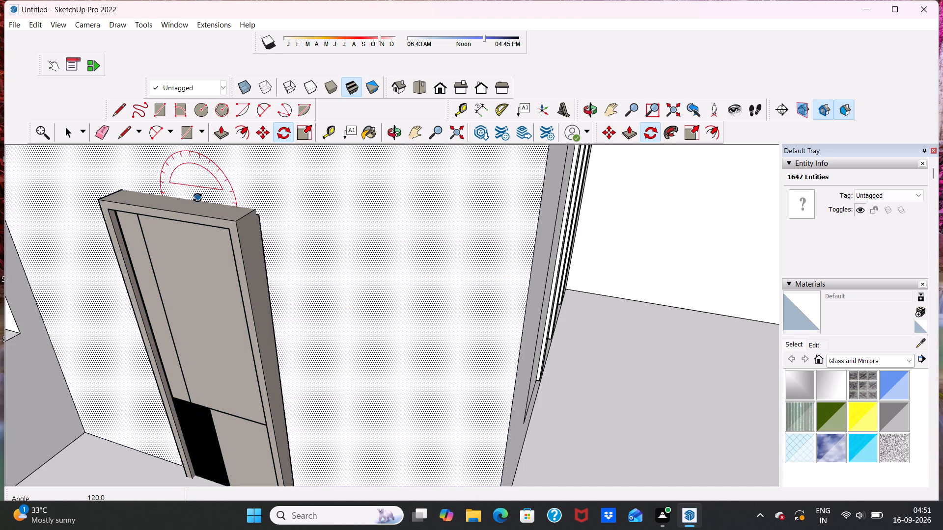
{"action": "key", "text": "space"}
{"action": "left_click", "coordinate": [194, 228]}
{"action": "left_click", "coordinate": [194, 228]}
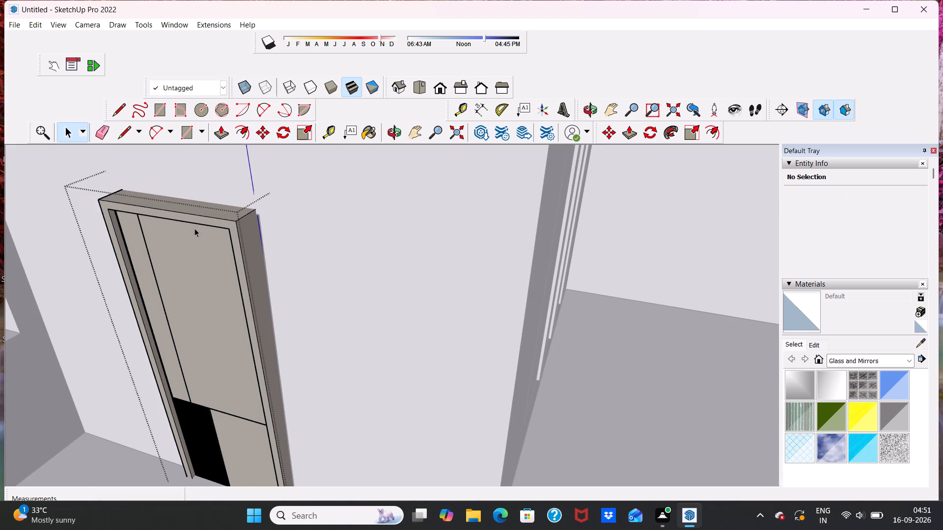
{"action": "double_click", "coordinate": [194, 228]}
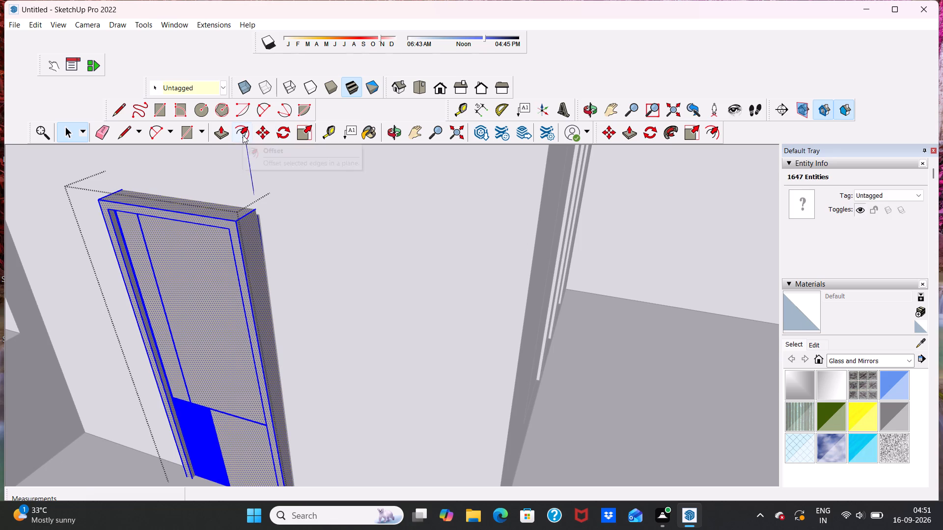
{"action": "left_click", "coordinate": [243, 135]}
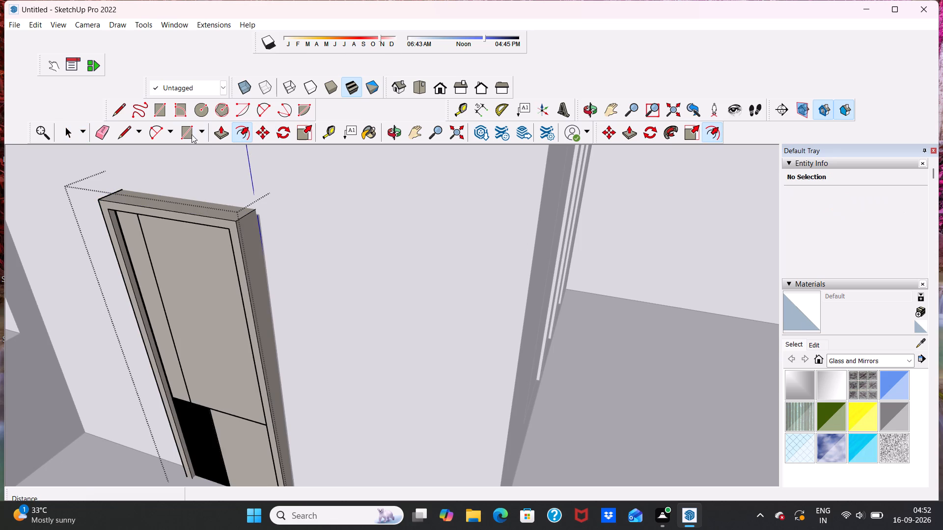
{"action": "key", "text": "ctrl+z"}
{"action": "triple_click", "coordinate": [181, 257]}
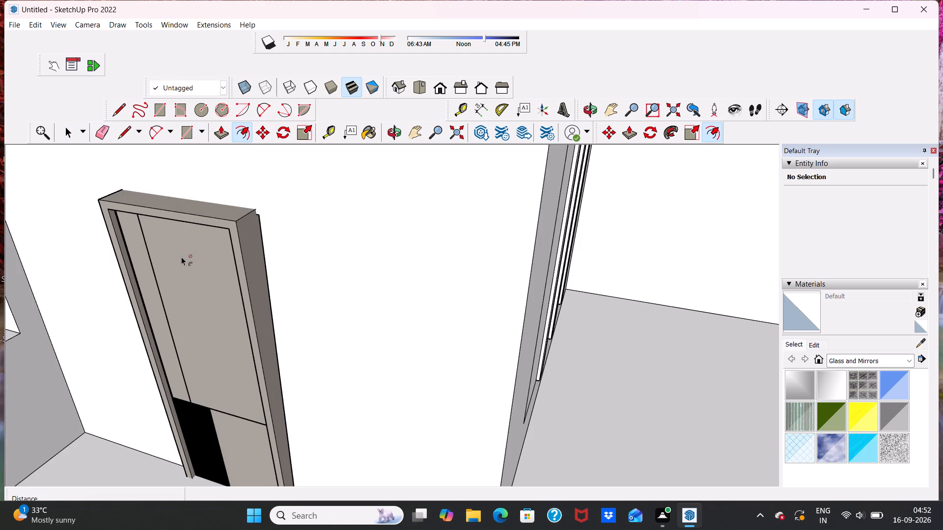
Scale the door's geometry from its top centre to 1.01 in blue, and adjust its top rear corner in red and blue to fit the doorway.
{"action": "key", "text": "space"}
{"action": "triple_click", "coordinate": [176, 242]}
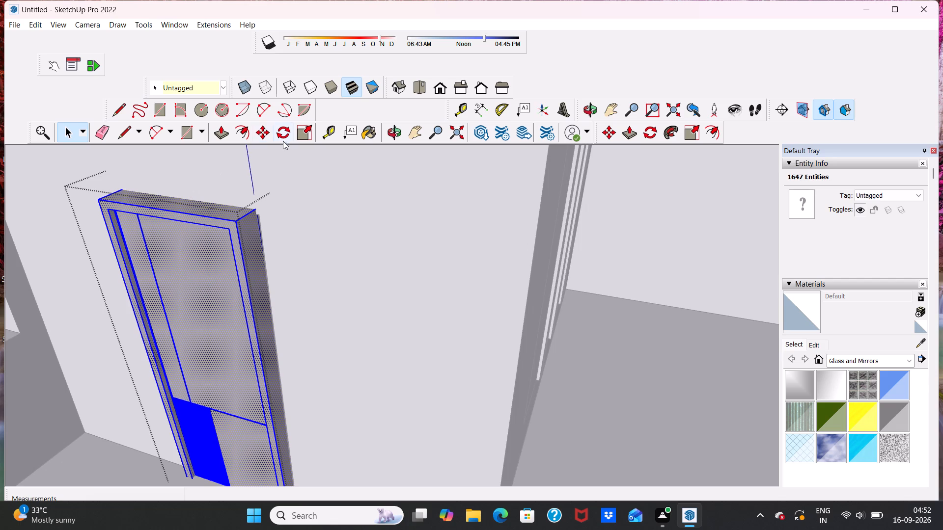
{"action": "left_click", "coordinate": [306, 134]}
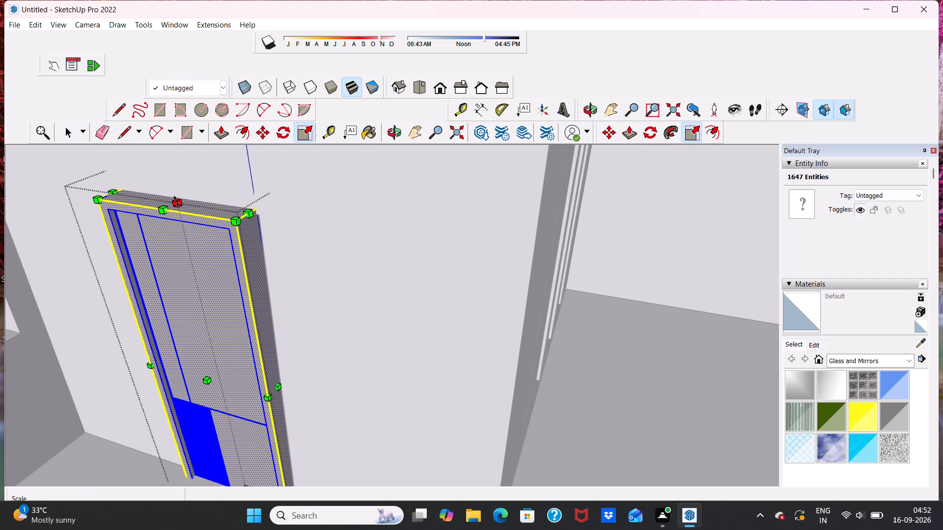
{"action": "left_click_drag", "start_coordinate": [176, 202], "coordinate": [201, 197]}
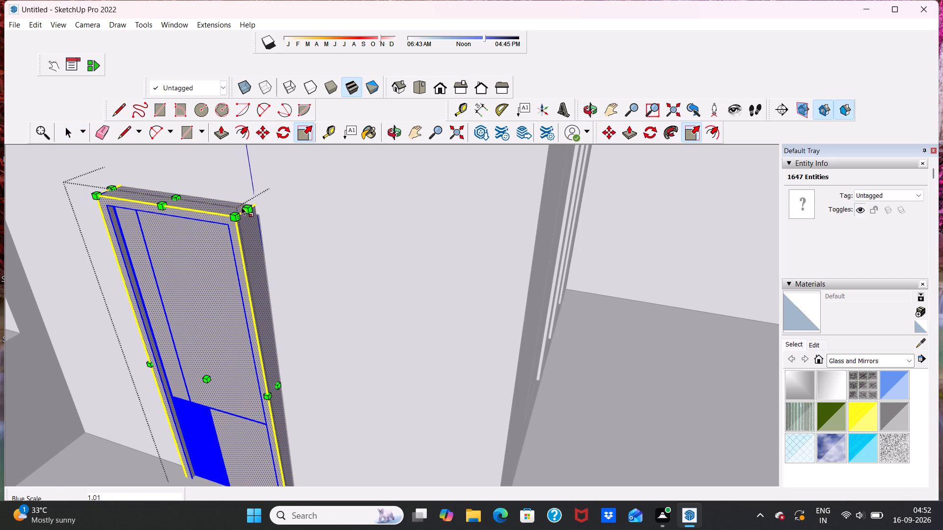
{"action": "left_click_drag", "start_coordinate": [249, 210], "coordinate": [252, 232]}
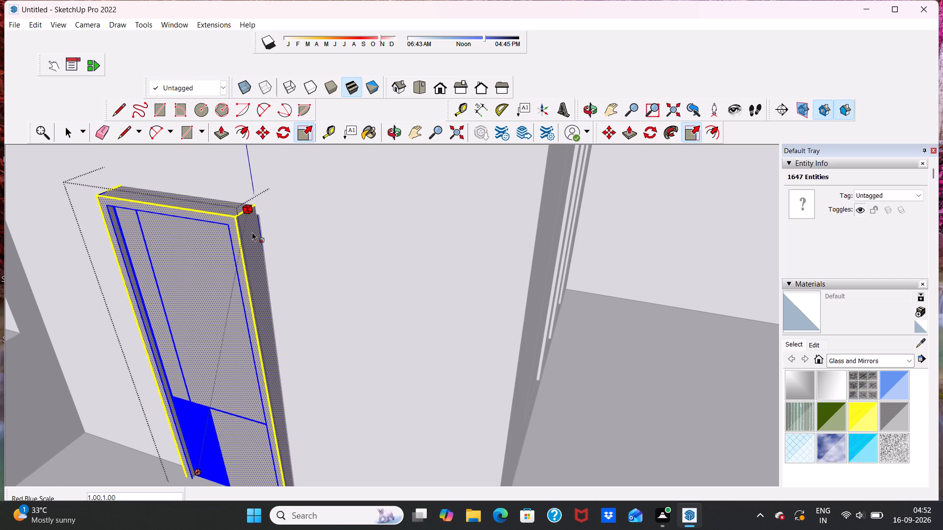
{"action": "left_click_drag", "start_coordinate": [252, 232], "coordinate": [254, 248]}
{"action": "left_click_drag", "start_coordinate": [248, 209], "coordinate": [253, 230]}
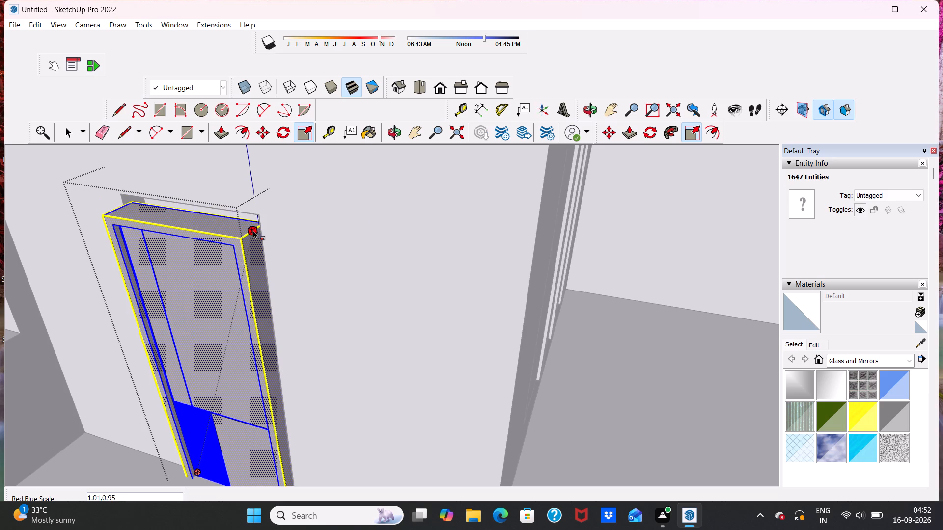
{"action": "left_click_drag", "start_coordinate": [253, 230], "coordinate": [256, 220]}
Scale the door's width to 1.01 in red and its thickness to 0.50 in green from the front face, and leave its editing context.
{"action": "scroll", "coordinate": [262, 302], "scroll_direction": "up", "scroll_amount": 1}
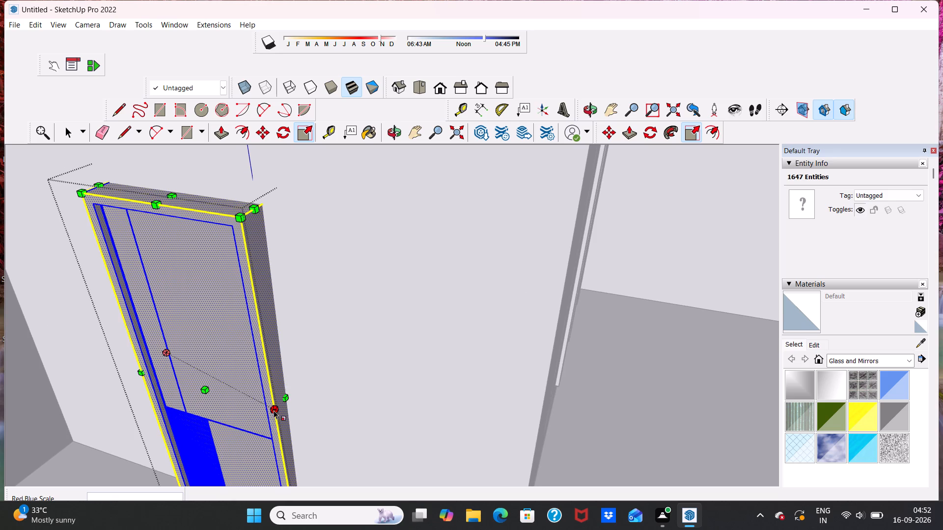
{"action": "left_click_drag", "start_coordinate": [286, 397], "coordinate": [292, 382]}
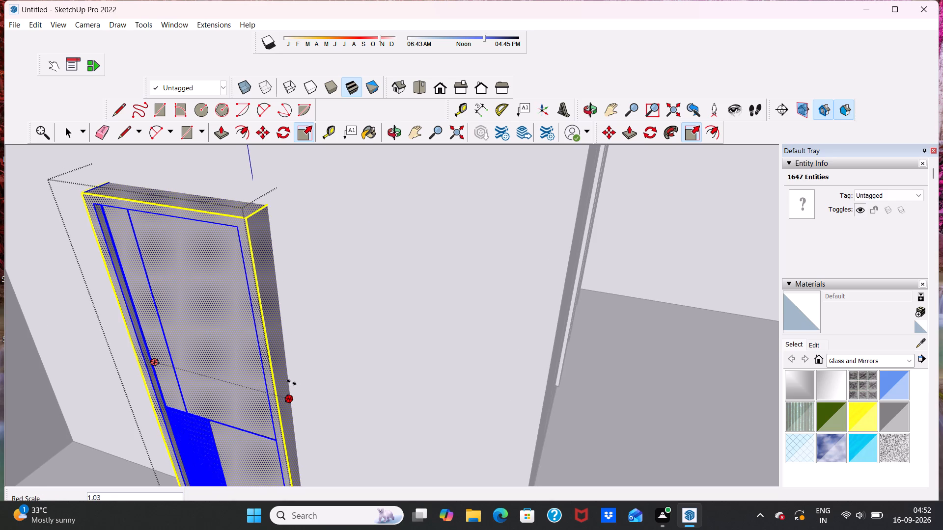
{"action": "left_click_drag", "start_coordinate": [292, 382], "coordinate": [290, 382]}
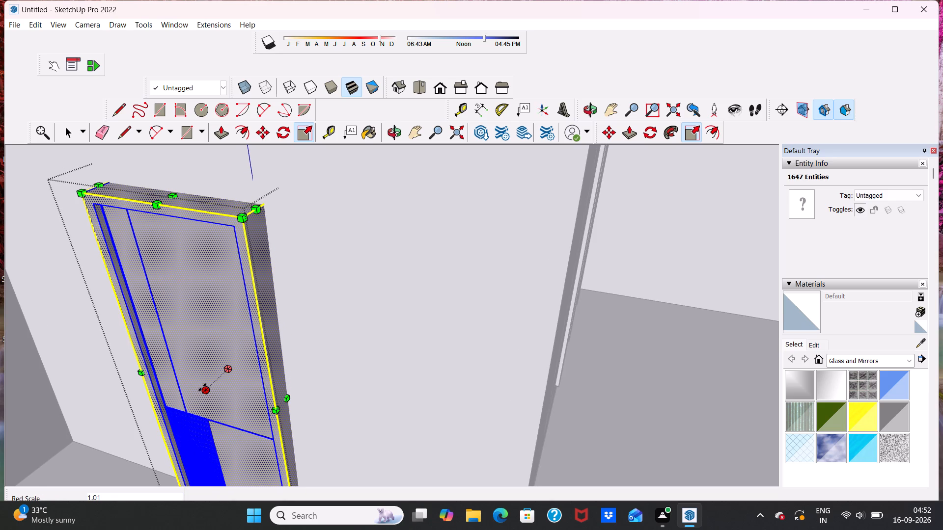
{"action": "left_click_drag", "start_coordinate": [202, 388], "coordinate": [214, 376]}
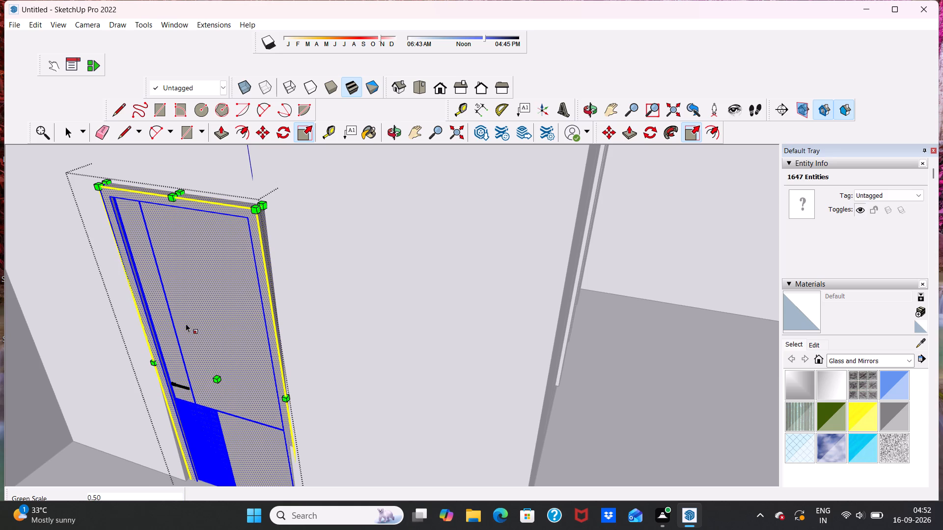
{"action": "scroll", "coordinate": [180, 293], "scroll_direction": "up", "scroll_amount": 3}
{"action": "middle_click_drag", "start_coordinate": [162, 213], "coordinate": [195, 183]}
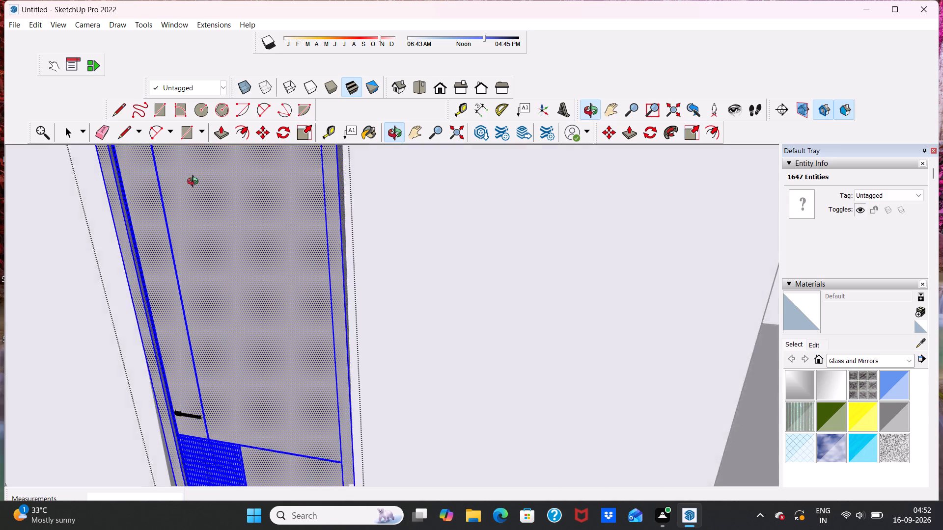
{"action": "middle_click_drag", "start_coordinate": [195, 183], "coordinate": [230, 159]}
{"action": "scroll", "coordinate": [225, 160], "scroll_direction": "up", "scroll_amount": 1}
{"action": "scroll", "coordinate": [219, 204], "scroll_direction": "down", "scroll_amount": 8}
{"action": "key", "text": "space"}
{"action": "key", "text": "space"}
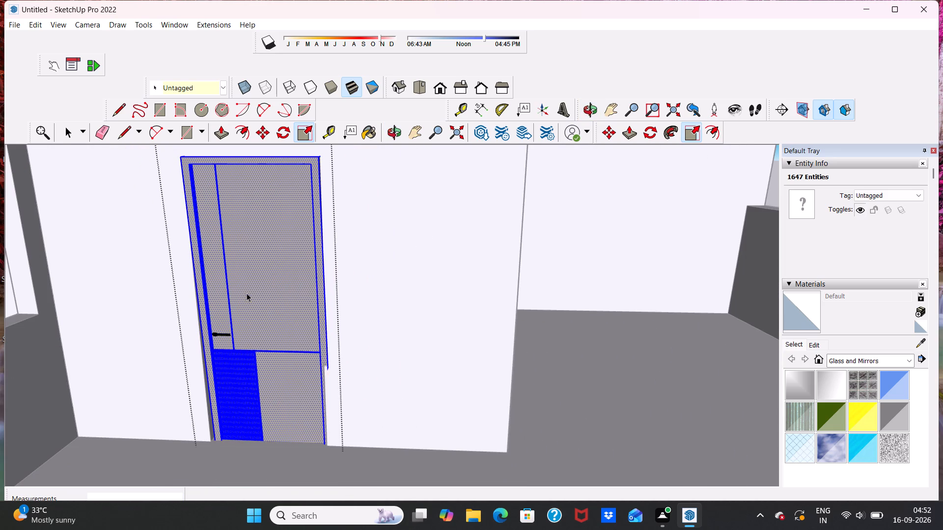
{"action": "middle_click_drag", "start_coordinate": [278, 319], "coordinate": [274, 308]}
{"action": "left_click", "coordinate": [55, 276]}
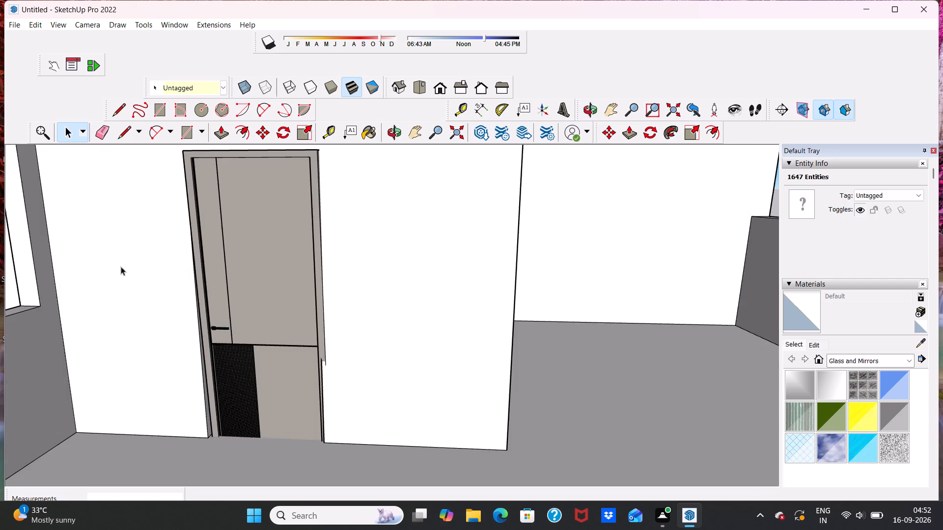
Clear the selection, bring the building back into view from the front, and examine the door and its wall from beneath.
{"action": "scroll", "coordinate": [125, 269], "scroll_direction": "down", "scroll_amount": 7}
{"action": "scroll", "coordinate": [257, 292], "scroll_direction": "down", "scroll_amount": 3}
{"action": "scroll", "coordinate": [293, 168], "scroll_direction": "down", "scroll_amount": 5}
{"action": "scroll", "coordinate": [295, 235], "scroll_direction": "up", "scroll_amount": 1}
{"action": "scroll", "coordinate": [281, 226], "scroll_direction": "down", "scroll_amount": 2}
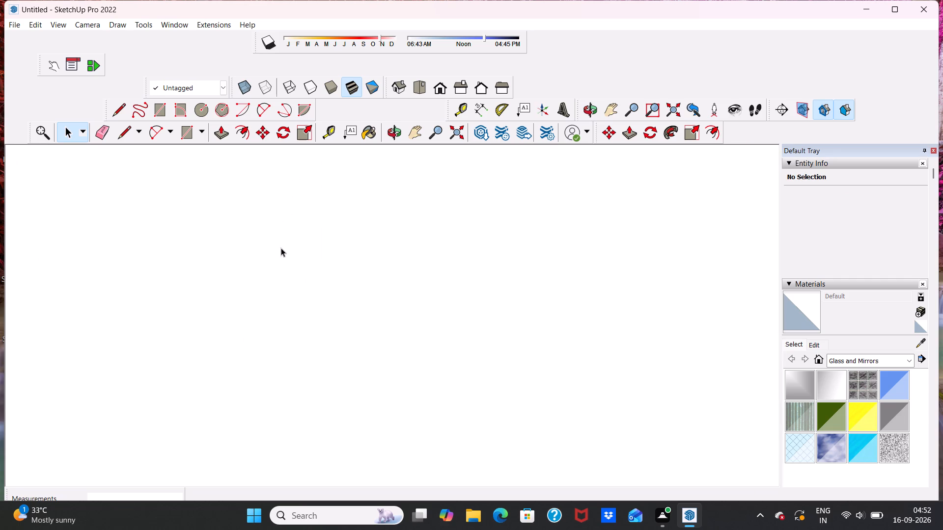
{"action": "scroll", "coordinate": [281, 248], "scroll_direction": "down", "scroll_amount": 15}
{"action": "middle_click_drag", "start_coordinate": [263, 252], "coordinate": [252, 370]}
{"action": "scroll", "coordinate": [250, 370], "scroll_direction": "down", "scroll_amount": 1}
{"action": "scroll", "coordinate": [242, 344], "scroll_direction": "up", "scroll_amount": 1}
{"action": "scroll", "coordinate": [230, 318], "scroll_direction": "down", "scroll_amount": 4}
{"action": "scroll", "coordinate": [309, 313], "scroll_direction": "down", "scroll_amount": 7}
{"action": "scroll", "coordinate": [0, 288], "scroll_direction": "down", "scroll_amount": 2}
{"action": "left_click", "coordinate": [432, 87]}
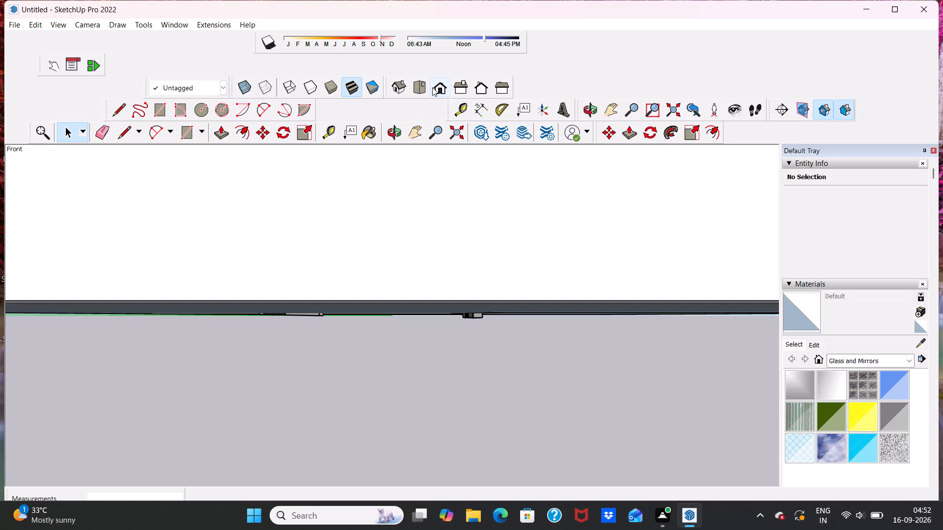
{"action": "scroll", "coordinate": [385, 244], "scroll_direction": "down", "scroll_amount": 20}
{"action": "scroll", "coordinate": [385, 244], "scroll_direction": "down", "scroll_amount": 2}
{"action": "scroll", "coordinate": [369, 263], "scroll_direction": "up", "scroll_amount": 1}
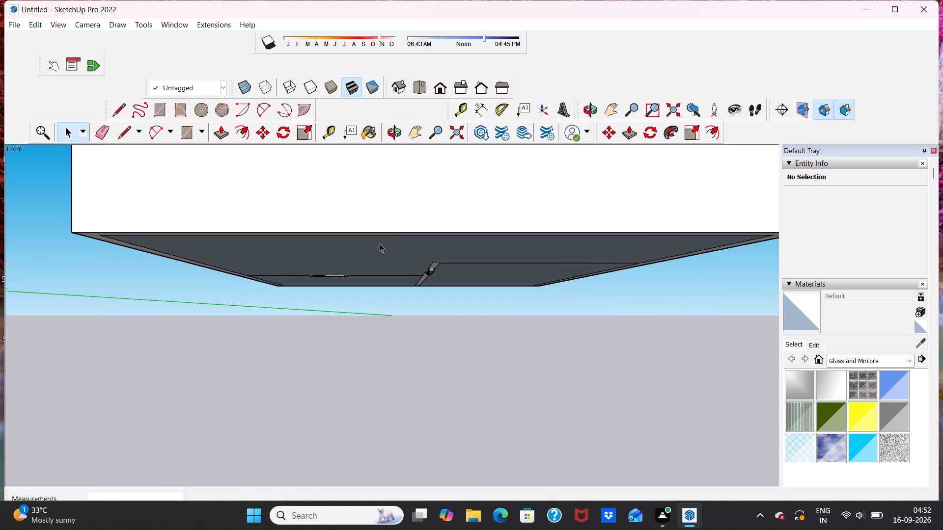
{"action": "middle_click_drag", "start_coordinate": [394, 225], "coordinate": [581, 49]}
{"action": "scroll", "coordinate": [393, 345], "scroll_direction": "up", "scroll_amount": 12}
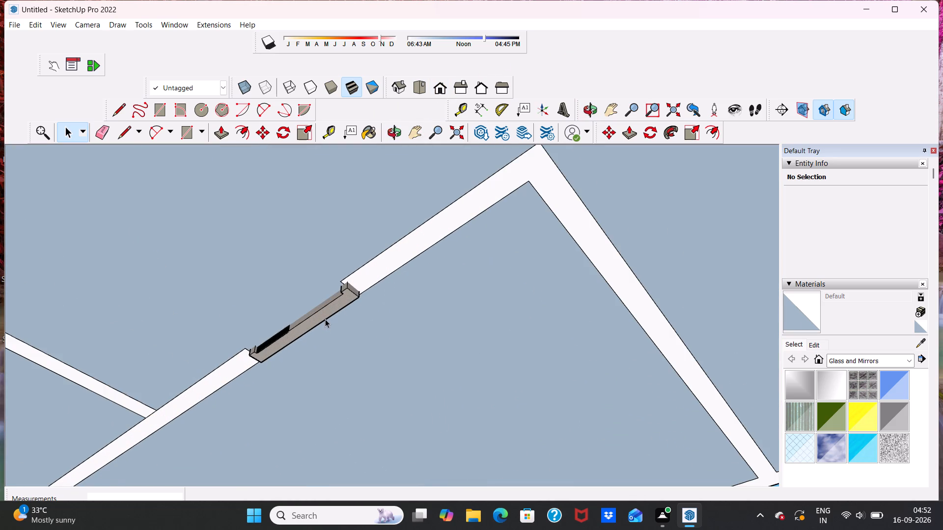
Scale the door's geometry in green and blue from its bottom edges, and from its bottom centre to 0.98 in blue.
{"action": "triple_click", "coordinate": [325, 318]}
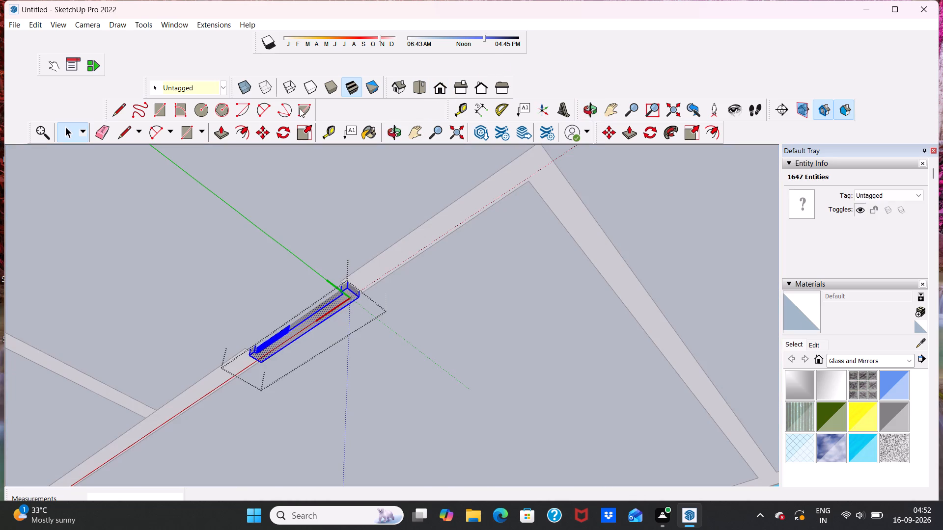
{"action": "left_click", "coordinate": [309, 130]}
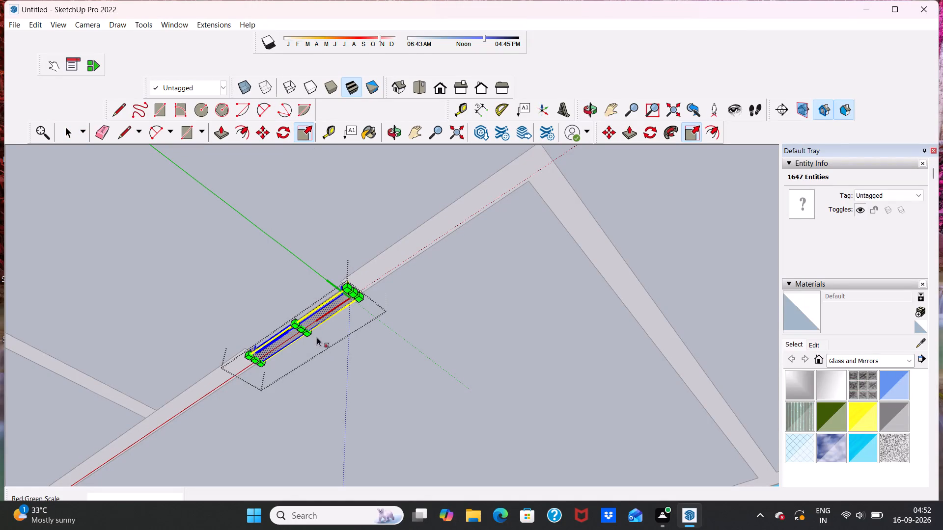
{"action": "left_click_drag", "start_coordinate": [307, 333], "coordinate": [314, 321]}
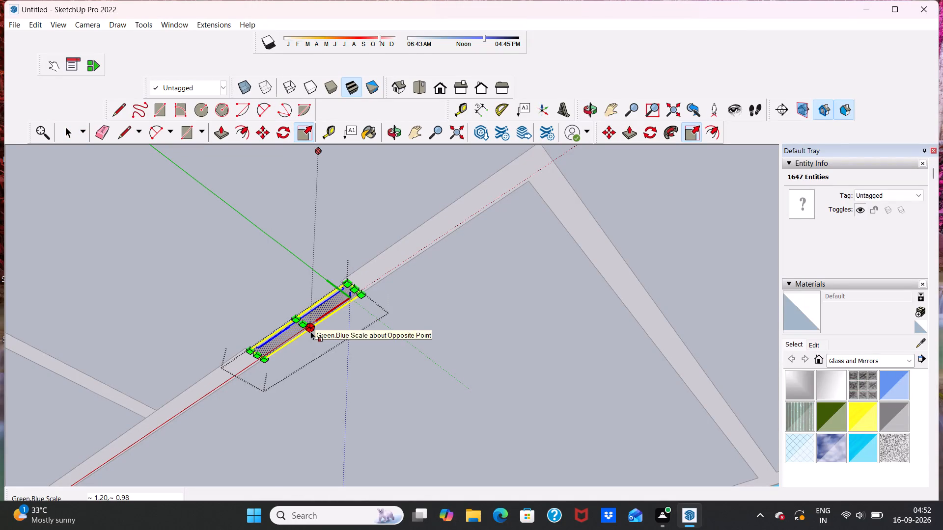
{"action": "left_click_drag", "start_coordinate": [311, 325], "coordinate": [317, 316]}
{"action": "scroll", "coordinate": [310, 326], "scroll_direction": "up", "scroll_amount": 2}
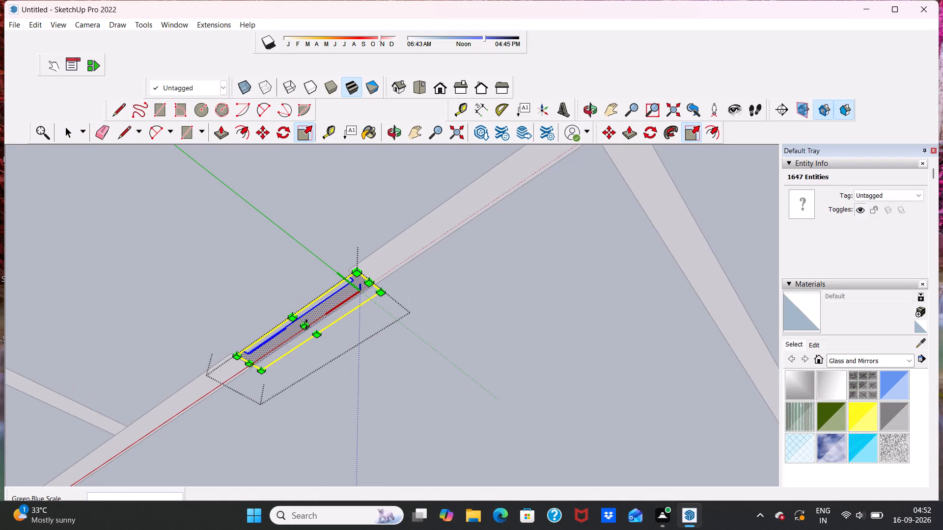
{"action": "left_click_drag", "start_coordinate": [293, 316], "coordinate": [299, 305]}
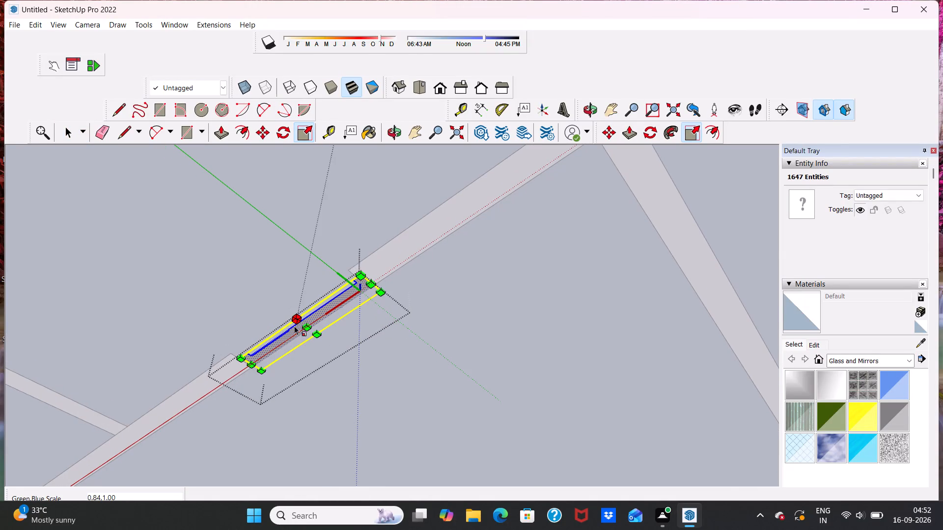
{"action": "scroll", "coordinate": [298, 324], "scroll_direction": "up", "scroll_amount": 2}
{"action": "left_click_drag", "start_coordinate": [307, 331], "coordinate": [312, 318]}
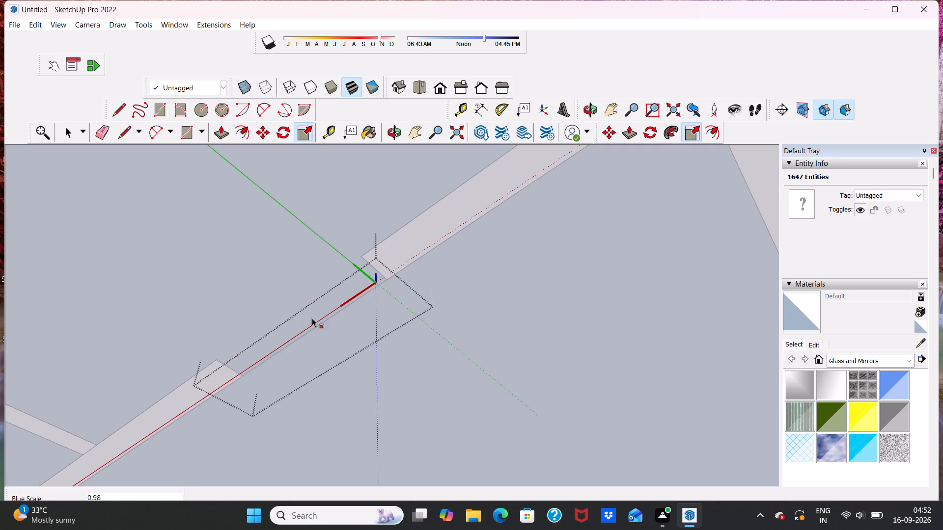
{"action": "scroll", "coordinate": [348, 310], "scroll_direction": "down", "scroll_amount": 4}
{"action": "key", "text": "space"}
Bring the building back into view from the front and leave the door's editing context.
{"action": "middle_click_drag", "start_coordinate": [358, 291], "coordinate": [367, 300]}
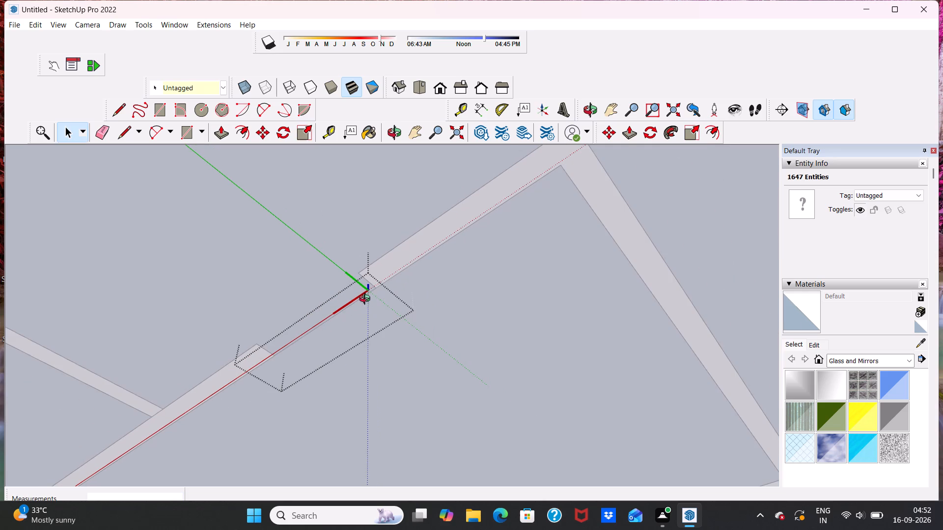
{"action": "middle_click_drag", "start_coordinate": [367, 300], "coordinate": [503, 416]}
{"action": "scroll", "coordinate": [460, 358], "scroll_direction": "down", "scroll_amount": 4}
{"action": "middle_click_drag", "start_coordinate": [439, 345], "coordinate": [444, 464]}
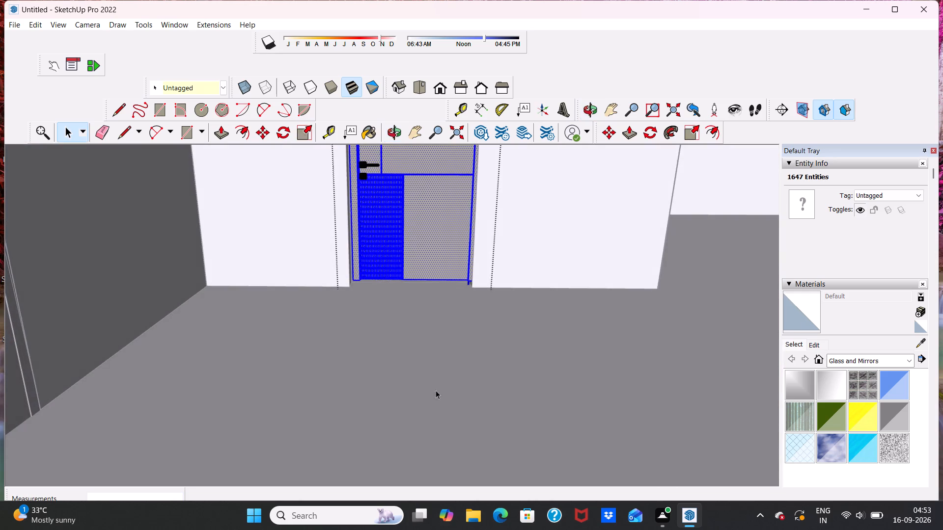
{"action": "scroll", "coordinate": [426, 340], "scroll_direction": "down", "scroll_amount": 3}
{"action": "key", "text": "space"}
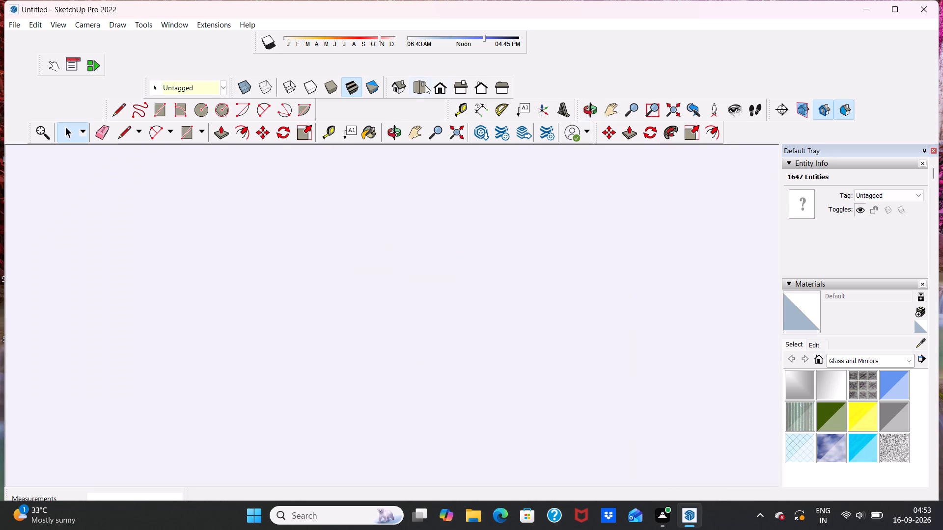
{"action": "left_click", "coordinate": [440, 87]}
{"action": "scroll", "coordinate": [434, 133], "scroll_direction": "down", "scroll_amount": 10}
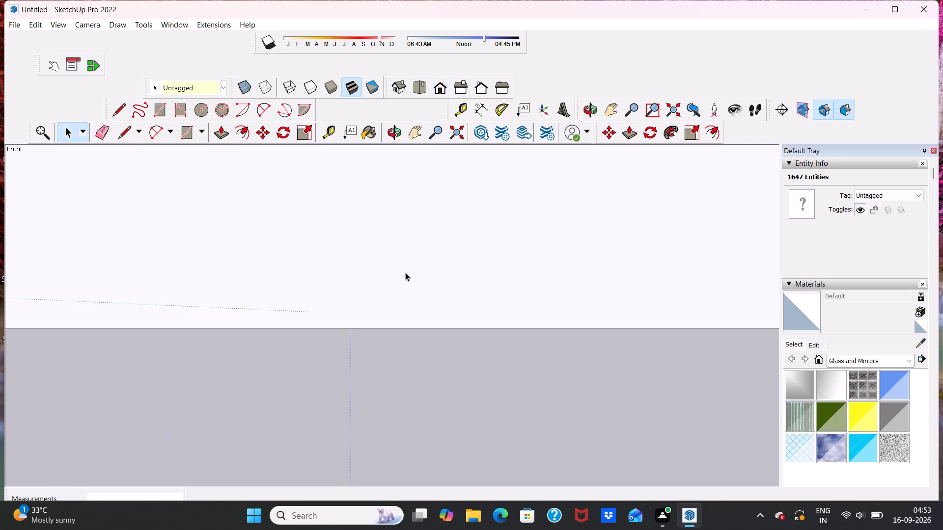
{"action": "scroll", "coordinate": [405, 272], "scroll_direction": "down", "scroll_amount": 13}
{"action": "middle_click_drag", "start_coordinate": [402, 260], "coordinate": [408, 390]}
{"action": "scroll", "coordinate": [373, 234], "scroll_direction": "up", "scroll_amount": 2}
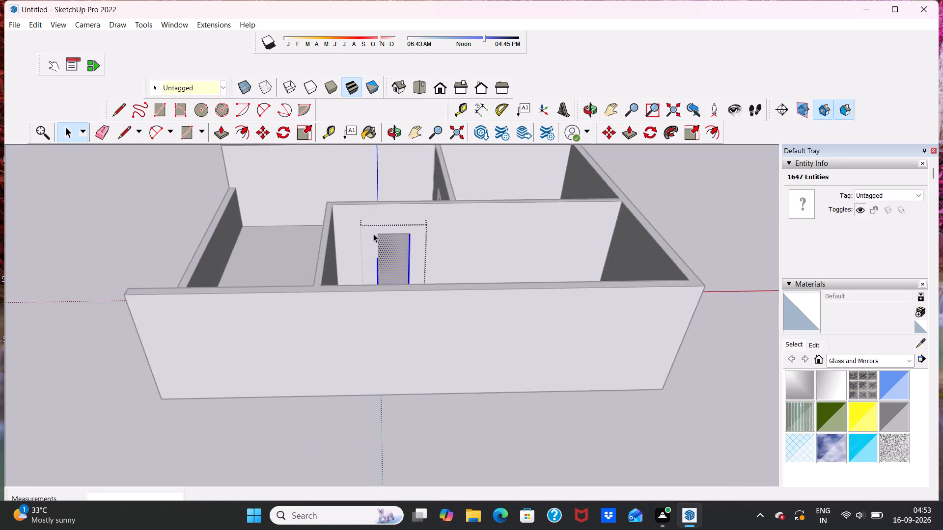
{"action": "scroll", "coordinate": [373, 234], "scroll_direction": "up", "scroll_amount": 2}
{"action": "left_click", "coordinate": [265, 254]}
Examine the two doors, the window opening and the raised-strip partition from several angles.
{"action": "middle_click_drag", "start_coordinate": [99, 247], "coordinate": [199, 278]}
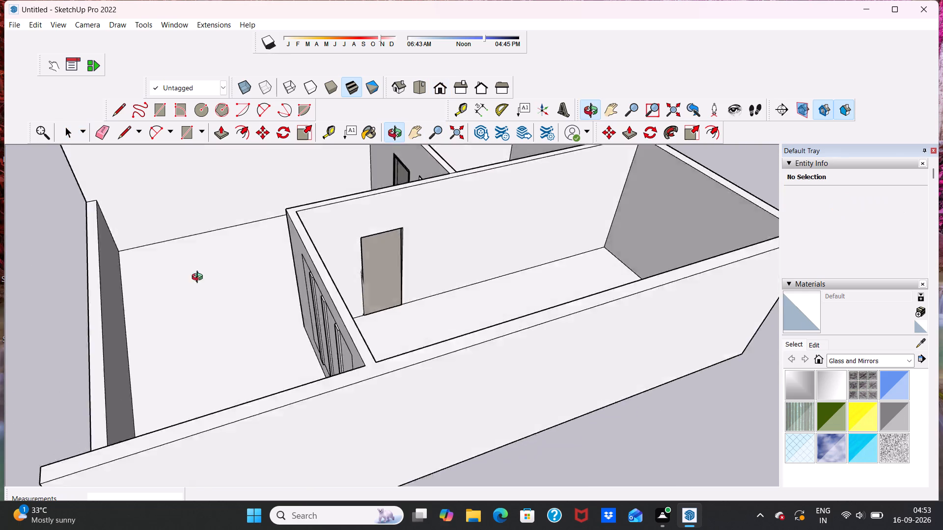
{"action": "middle_click_drag", "start_coordinate": [199, 278], "coordinate": [608, 212]}
{"action": "scroll", "coordinate": [315, 265], "scroll_direction": "up", "scroll_amount": 4}
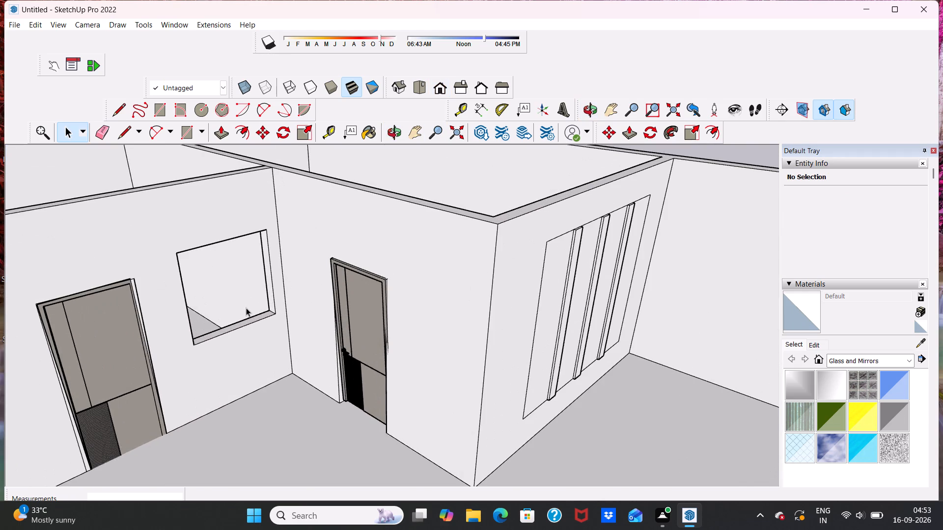
{"action": "middle_click_drag", "start_coordinate": [246, 308], "coordinate": [279, 310]}
{"action": "scroll", "coordinate": [262, 294], "scroll_direction": "down", "scroll_amount": 6}
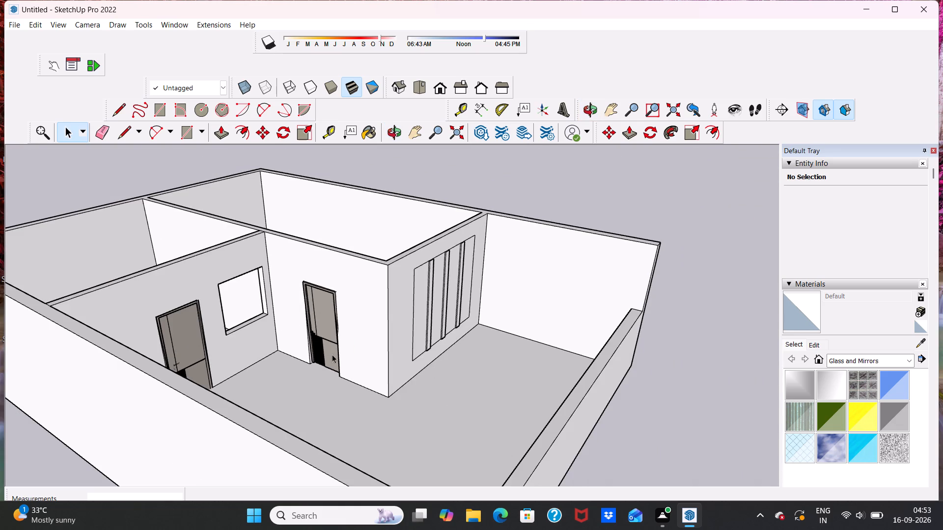
{"action": "middle_click_drag", "start_coordinate": [334, 357], "coordinate": [117, 315]}
{"action": "scroll", "coordinate": [295, 212], "scroll_direction": "up", "scroll_amount": 3}
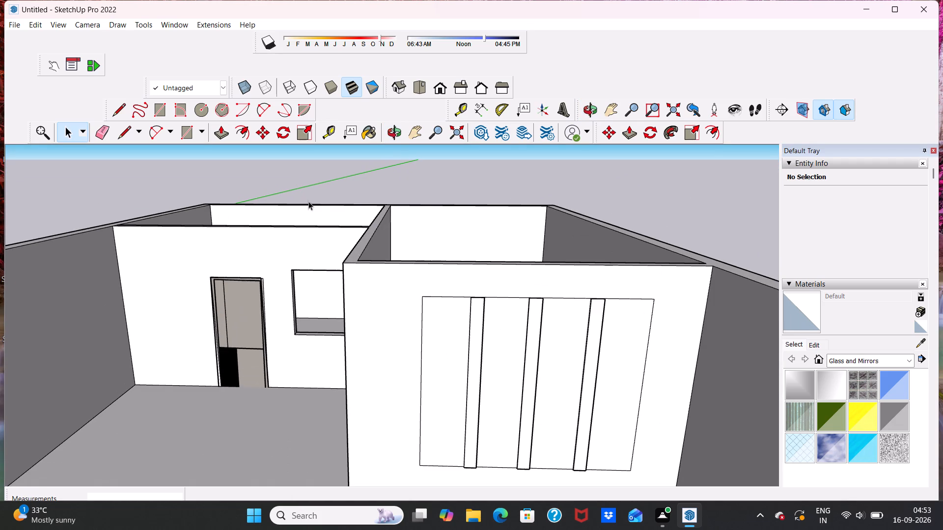
{"action": "left_click", "coordinate": [311, 178]}
{"action": "scroll", "coordinate": [326, 341], "scroll_direction": "down", "scroll_amount": 4}
{"action": "middle_click_drag", "start_coordinate": [283, 316], "coordinate": [309, 313]}
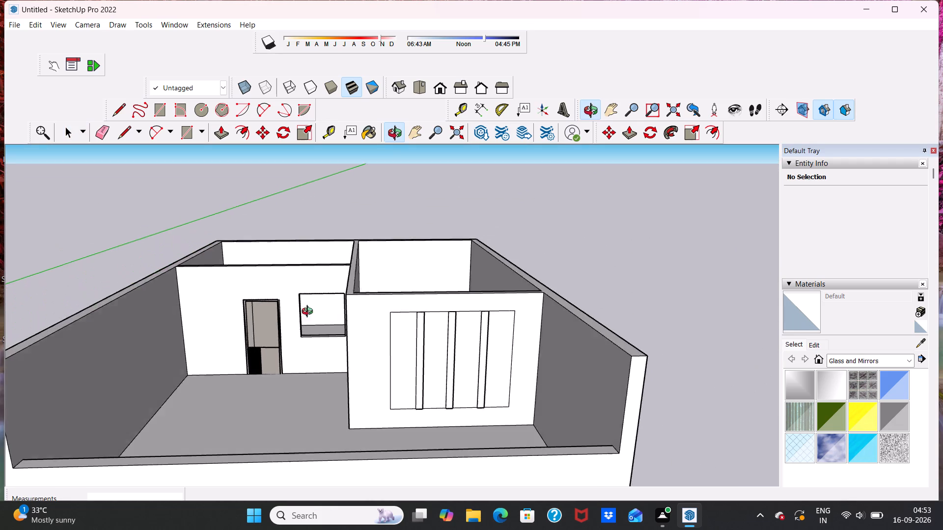
{"action": "middle_click_drag", "start_coordinate": [309, 313], "coordinate": [288, 301]}
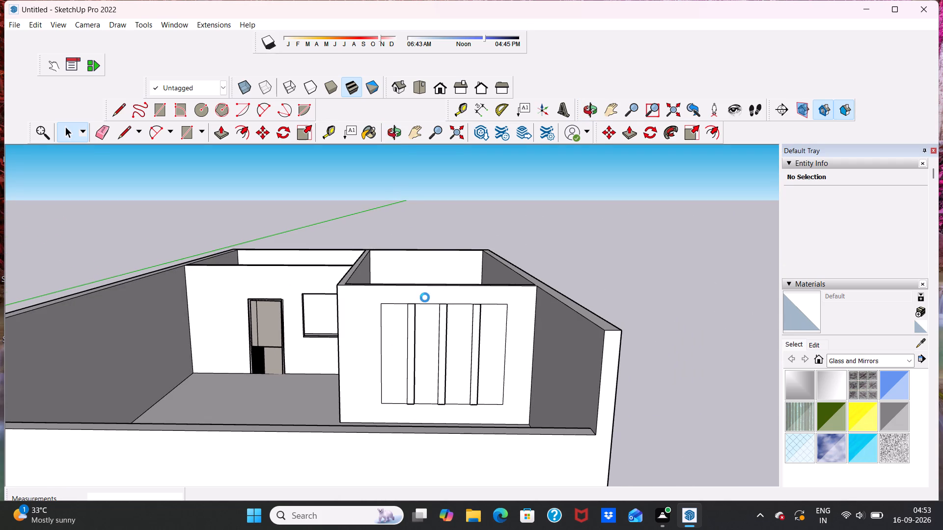
{"action": "scroll", "coordinate": [441, 297], "scroll_direction": "up", "scroll_amount": 3}
{"action": "left_click", "coordinate": [578, 220]}
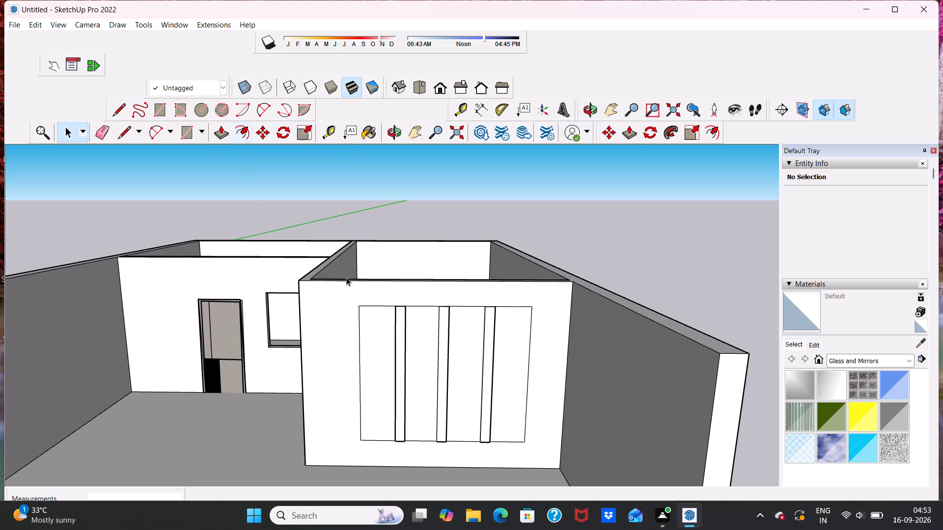
{"action": "scroll", "coordinate": [392, 299], "scroll_direction": "down", "scroll_amount": 1}
{"action": "scroll", "coordinate": [849, 305], "scroll_direction": "down", "scroll_amount": 3}
{"action": "scroll", "coordinate": [894, 280], "scroll_direction": "up", "scroll_amount": 2}
Paint the four panels between and beside the partition's raised strips with Translucent Glass Blue.
{"action": "left_click", "coordinate": [902, 323]}
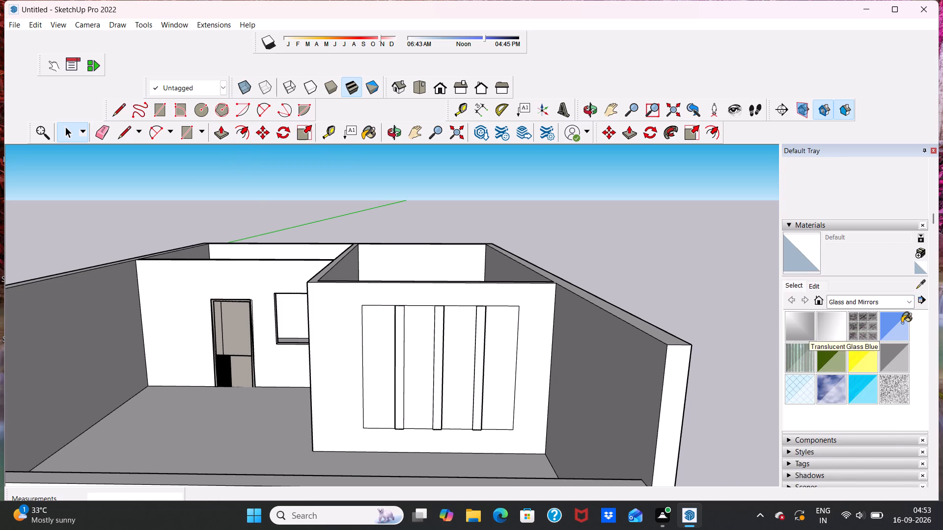
{"action": "left_click", "coordinate": [370, 335]}
{"action": "left_click", "coordinate": [410, 337]}
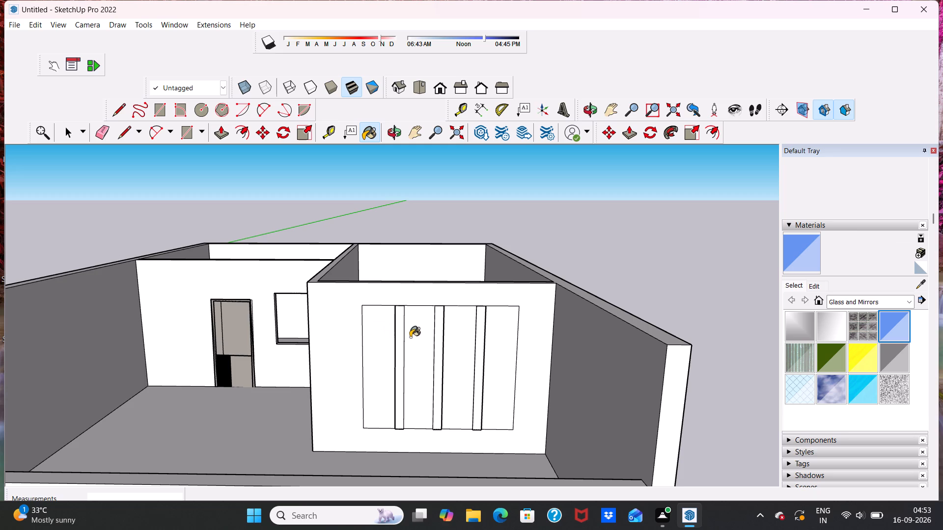
{"action": "left_click", "coordinate": [456, 339]}
{"action": "left_click", "coordinate": [511, 346]}
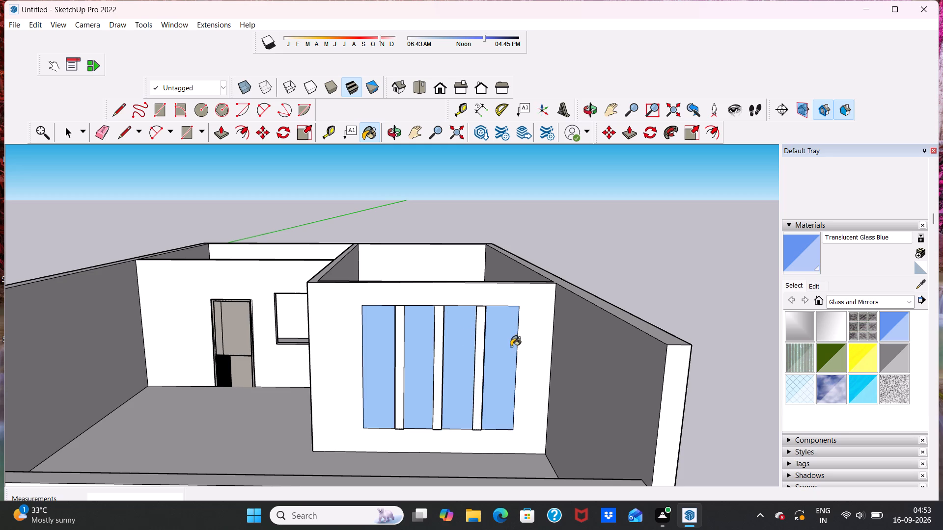
Paint the room-side face of the raised-strip partition's panel with Translucent Glass Blue.
{"action": "scroll", "coordinate": [504, 346], "scroll_direction": "up", "scroll_amount": 6}
{"action": "scroll", "coordinate": [389, 333], "scroll_direction": "up", "scroll_amount": 6}
{"action": "middle_click_drag", "start_coordinate": [383, 318], "coordinate": [375, 334]}
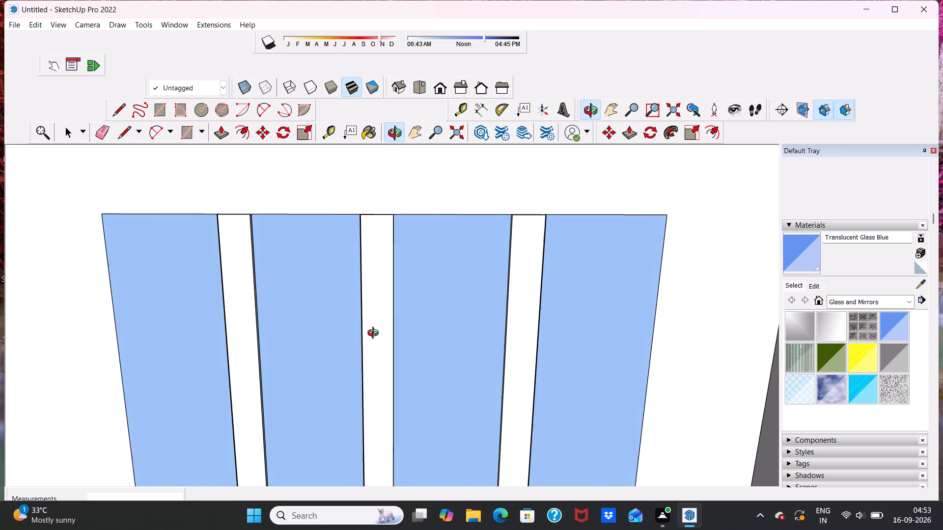
{"action": "middle_click_drag", "start_coordinate": [375, 334], "coordinate": [2, 426]}
{"action": "scroll", "coordinate": [171, 383], "scroll_direction": "up", "scroll_amount": 1}
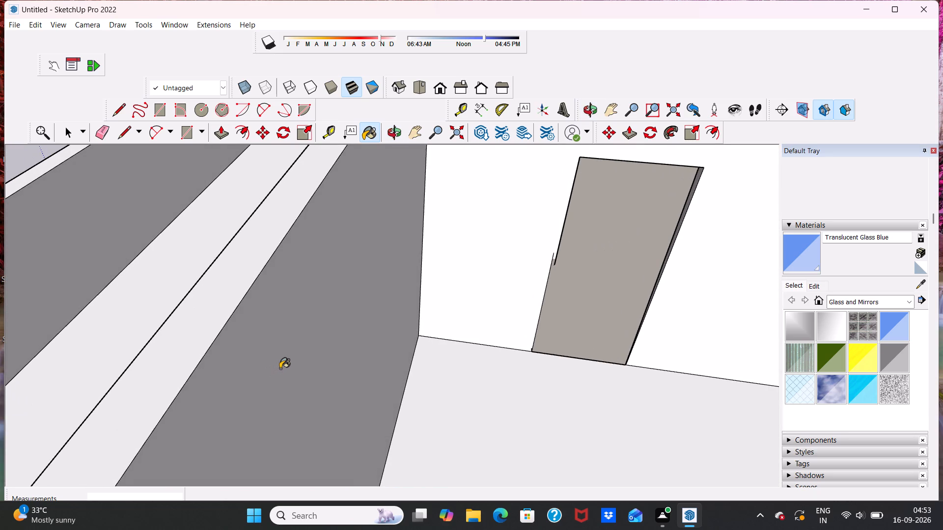
{"action": "left_click", "coordinate": [280, 369]}
Examine the glazed partition, the doors and the window opening from outside the room.
{"action": "middle_click_drag", "start_coordinate": [111, 334], "coordinate": [372, 336]}
{"action": "scroll", "coordinate": [481, 302], "scroll_direction": "down", "scroll_amount": 5}
{"action": "middle_click_drag", "start_coordinate": [523, 297], "coordinate": [562, 233]}
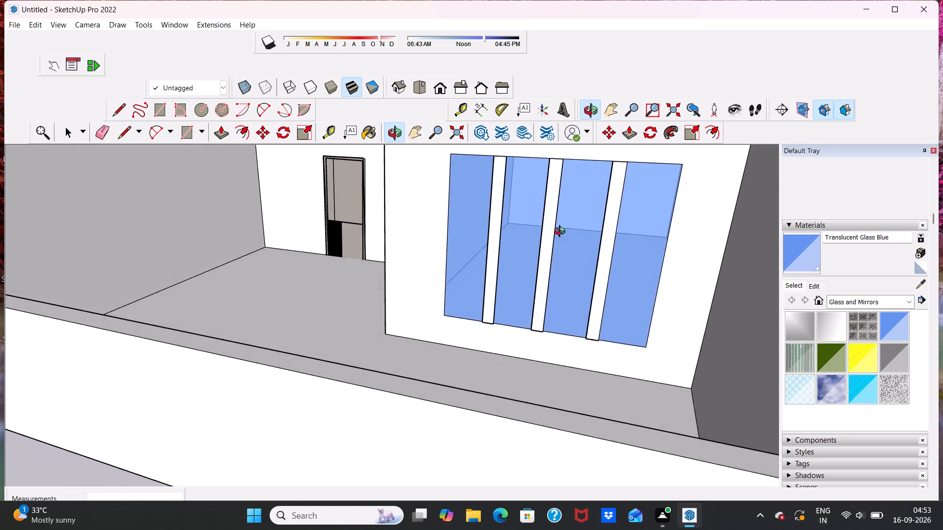
{"action": "middle_click_drag", "start_coordinate": [562, 233], "coordinate": [627, 255]}
{"action": "key", "text": "space"}
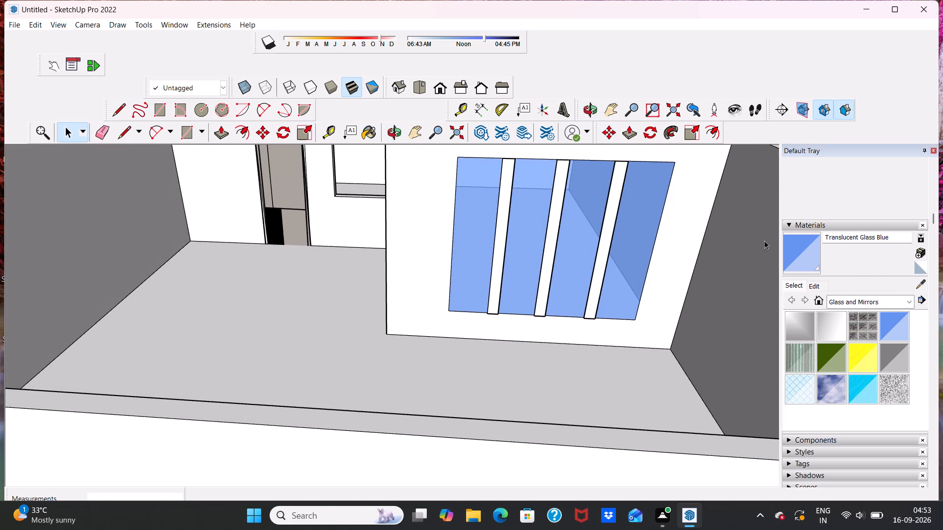
{"action": "left_click", "coordinate": [806, 247]}
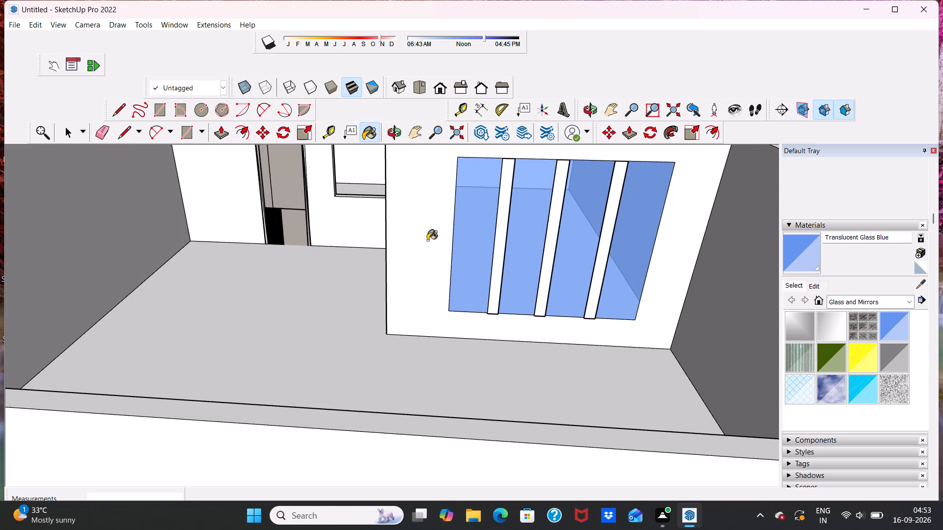
{"action": "scroll", "coordinate": [873, 285], "scroll_direction": "down", "scroll_amount": 2}
{"action": "scroll", "coordinate": [842, 272], "scroll_direction": "up", "scroll_amount": 4}
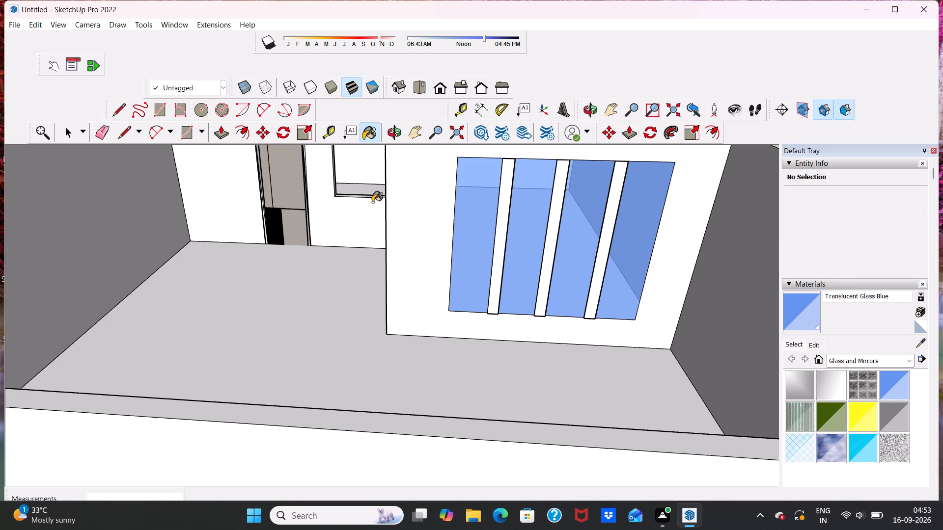
{"action": "key", "text": "space"}
{"action": "middle_click_drag", "start_coordinate": [334, 217], "coordinate": [444, 243]}
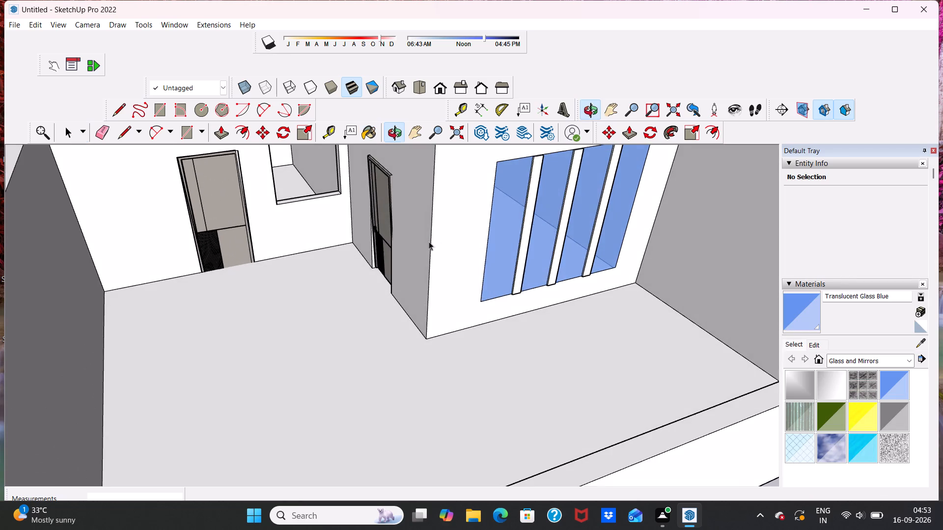
{"action": "scroll", "coordinate": [285, 198], "scroll_direction": "up", "scroll_amount": 3}
{"action": "scroll", "coordinate": [319, 214], "scroll_direction": "down", "scroll_amount": 5}
{"action": "scroll", "coordinate": [319, 171], "scroll_direction": "up", "scroll_amount": 5}
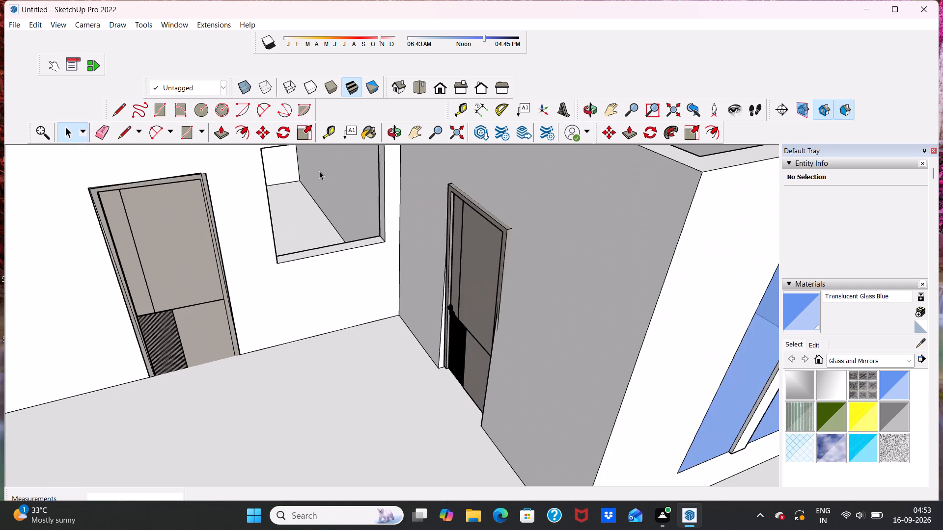
Draw a 4' vertical and a 4' horizontal line through the middle of the window opening, dividing it into four panes.
{"action": "left_click", "coordinate": [112, 113]}
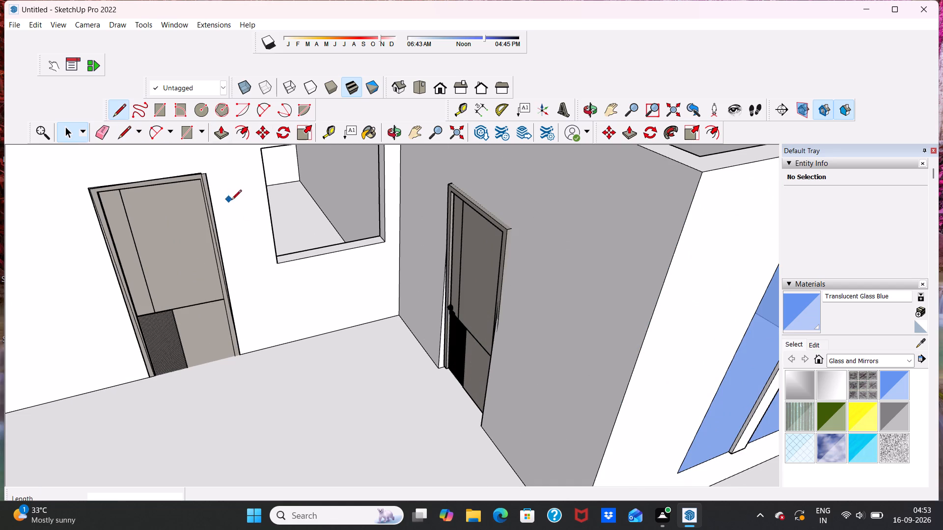
{"action": "scroll", "coordinate": [274, 224], "scroll_direction": "down", "scroll_amount": 3}
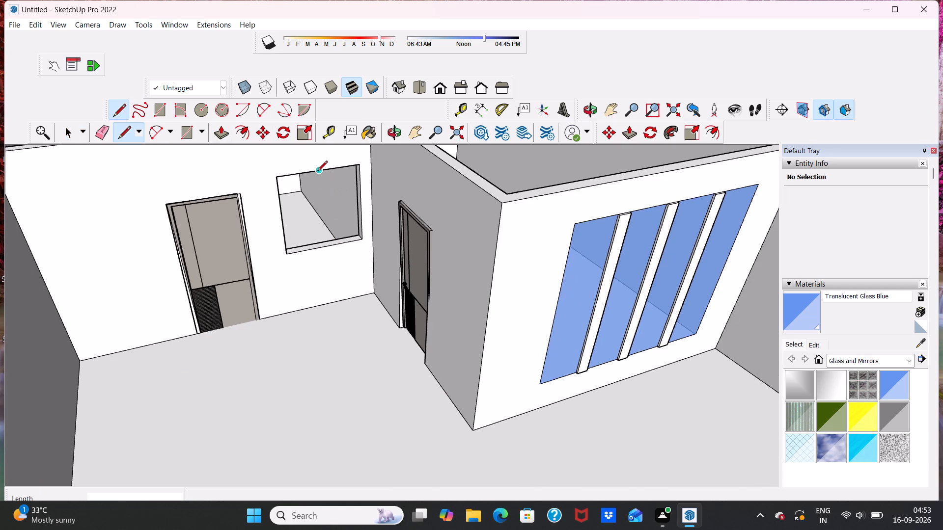
{"action": "left_click", "coordinate": [317, 171]}
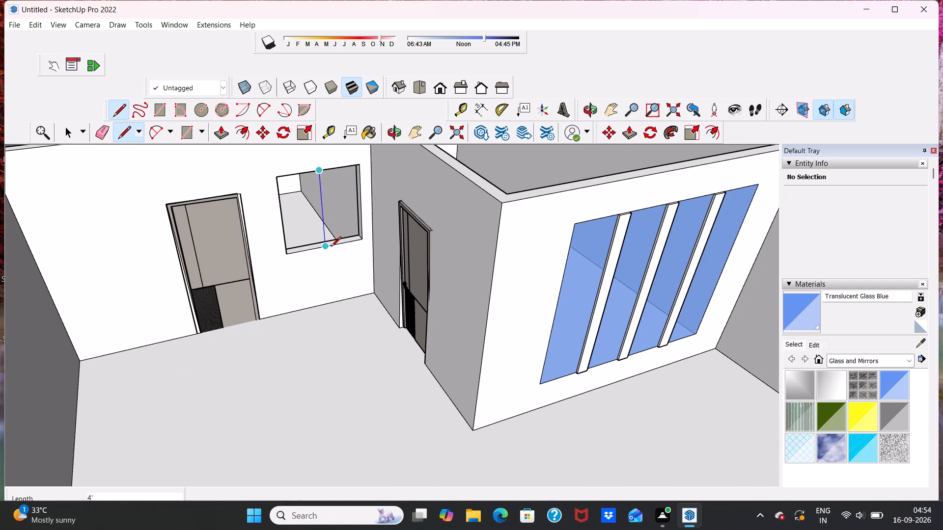
{"action": "left_click", "coordinate": [331, 247]}
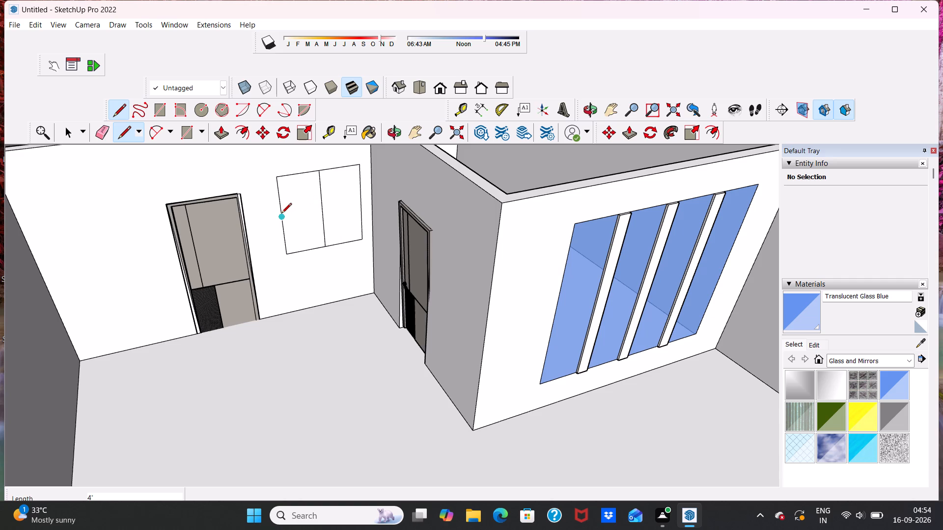
{"action": "left_click", "coordinate": [281, 214]}
{"action": "left_click", "coordinate": [364, 201]}
{"action": "key", "text": "space"}
Delete the four pane faces in the window opening, keeping the crossing lines.
{"action": "left_click", "coordinate": [104, 131]}
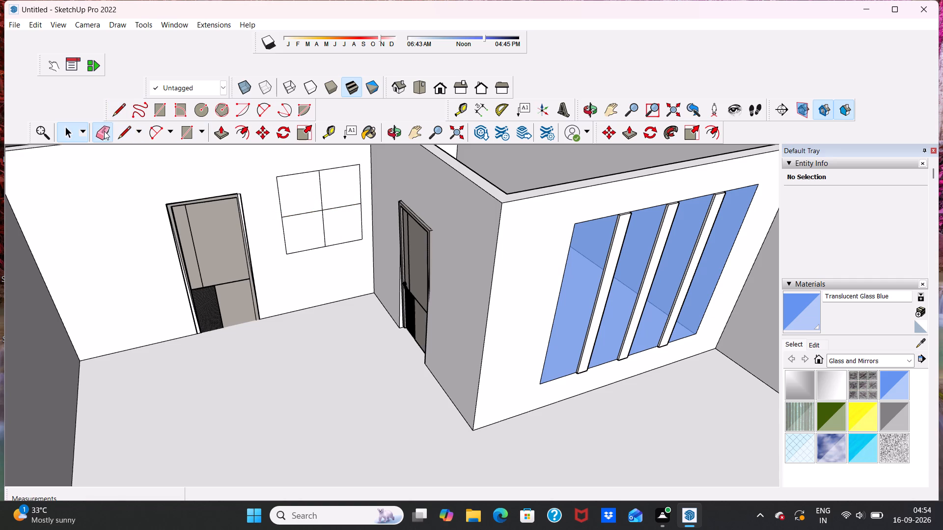
{"action": "key", "text": "space"}
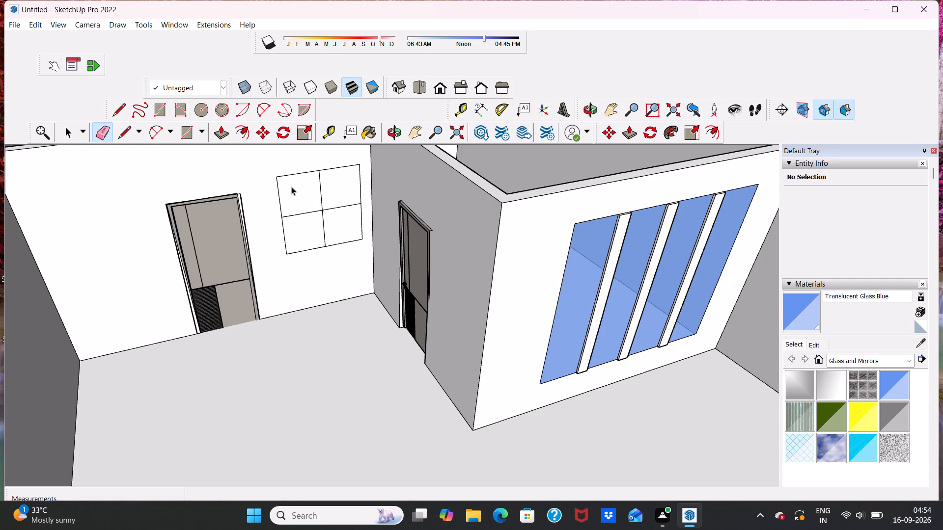
{"action": "left_click", "coordinate": [302, 190]}
{"action": "key", "text": "Delete"}
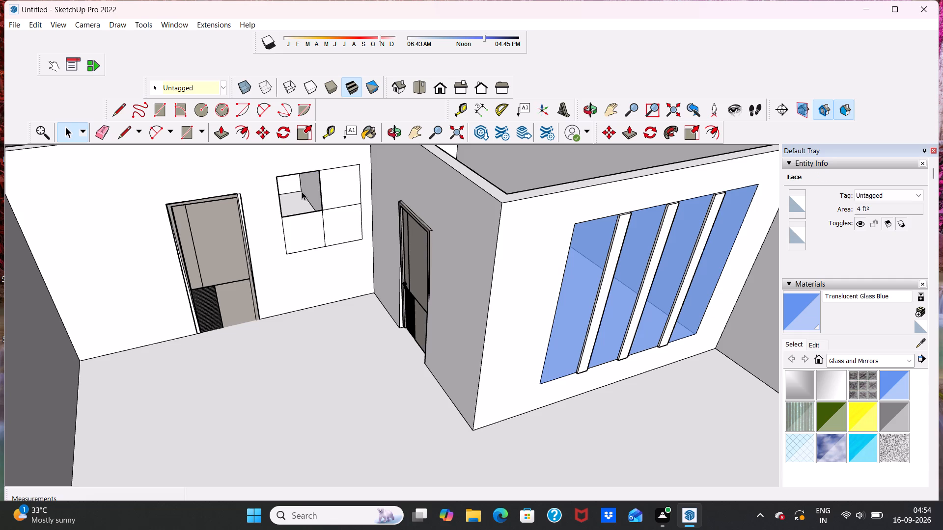
{"action": "left_click", "coordinate": [332, 184]}
{"action": "key", "text": "Delete"}
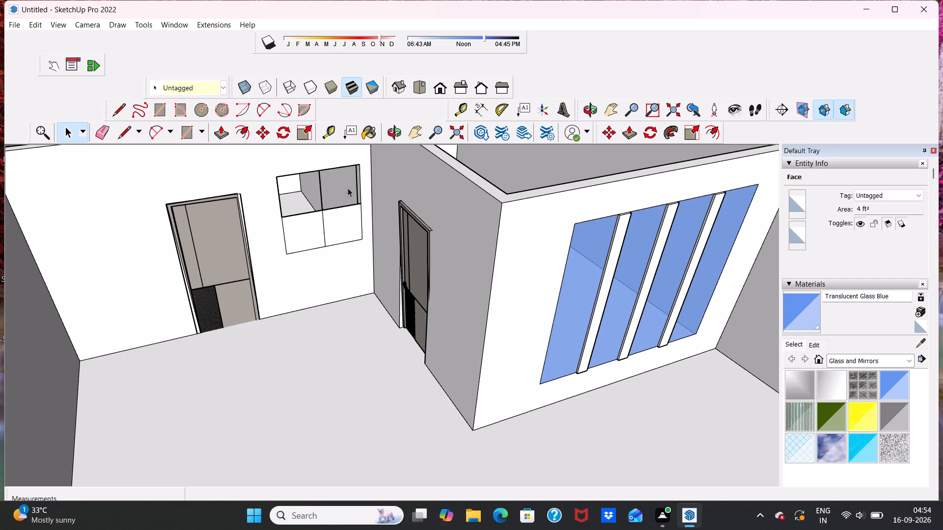
{"action": "left_click", "coordinate": [312, 235]}
{"action": "key", "text": "Delete"}
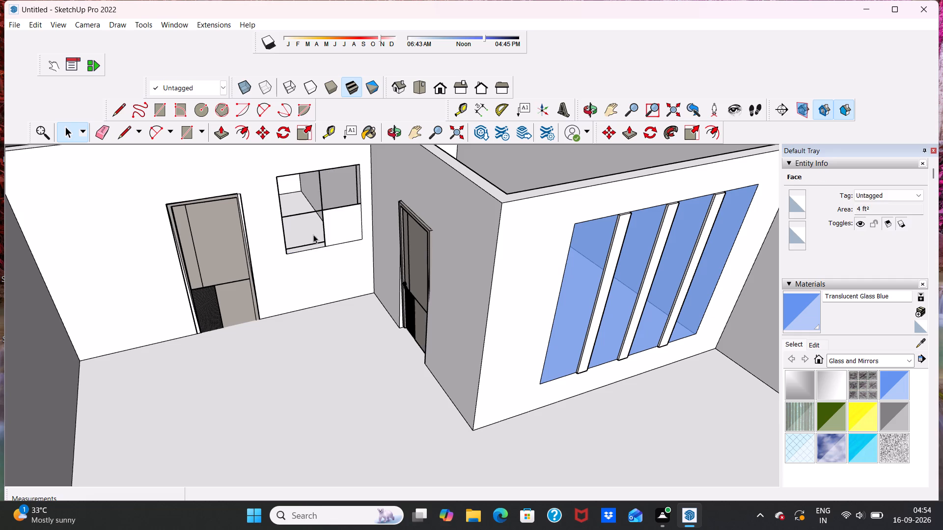
{"action": "left_click", "coordinate": [346, 226]}
{"action": "key", "text": "Delete"}
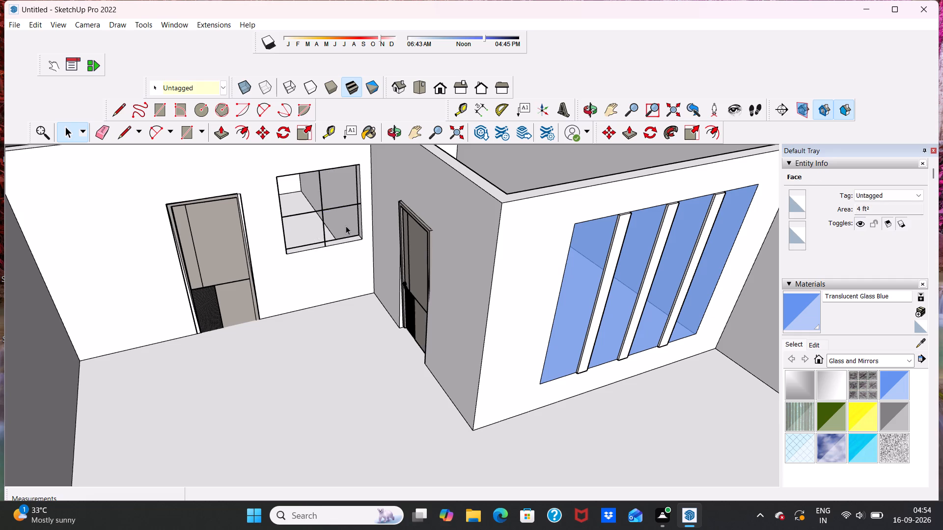
Browse the Colors material collection and choose black Color M09 as the paint.
{"action": "scroll", "coordinate": [319, 217], "scroll_direction": "down", "scroll_amount": 1}
{"action": "middle_click_drag", "start_coordinate": [319, 217], "coordinate": [720, 184]}
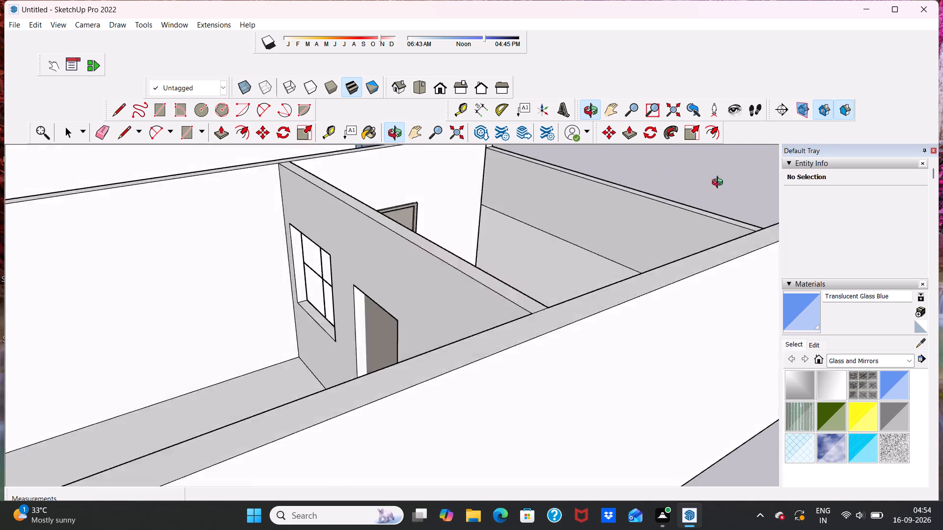
{"action": "middle_click_drag", "start_coordinate": [720, 184], "coordinate": [558, 241]}
{"action": "scroll", "coordinate": [373, 253], "scroll_direction": "down", "scroll_amount": 5}
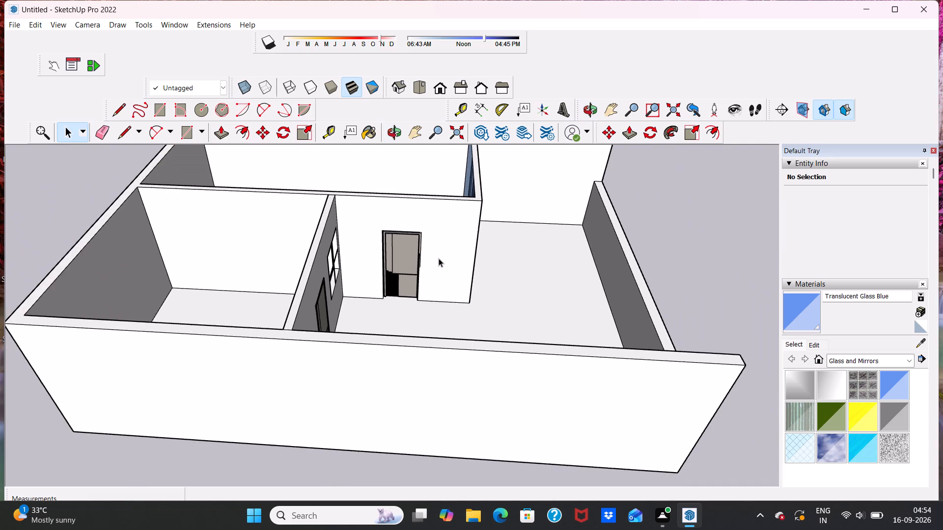
{"action": "middle_click_drag", "start_coordinate": [439, 258], "coordinate": [156, 183]}
{"action": "scroll", "coordinate": [767, 310], "scroll_direction": "down", "scroll_amount": 2}
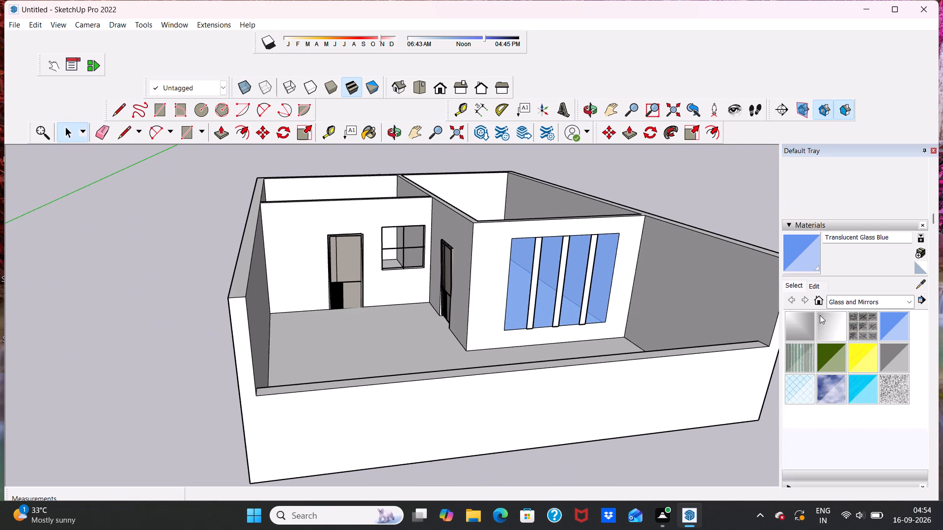
{"action": "scroll", "coordinate": [820, 315], "scroll_direction": "down", "scroll_amount": 2}
{"action": "left_click", "coordinate": [907, 181]}
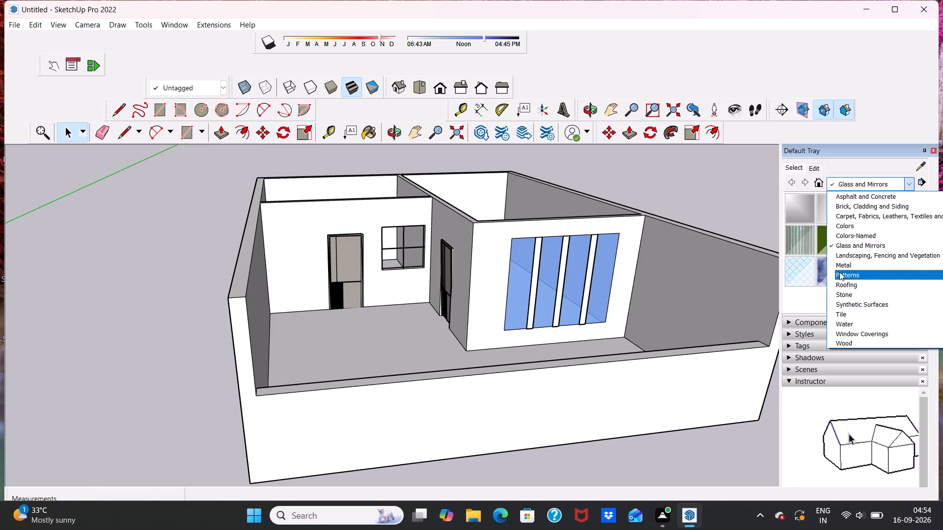
{"action": "left_click", "coordinate": [840, 223]}
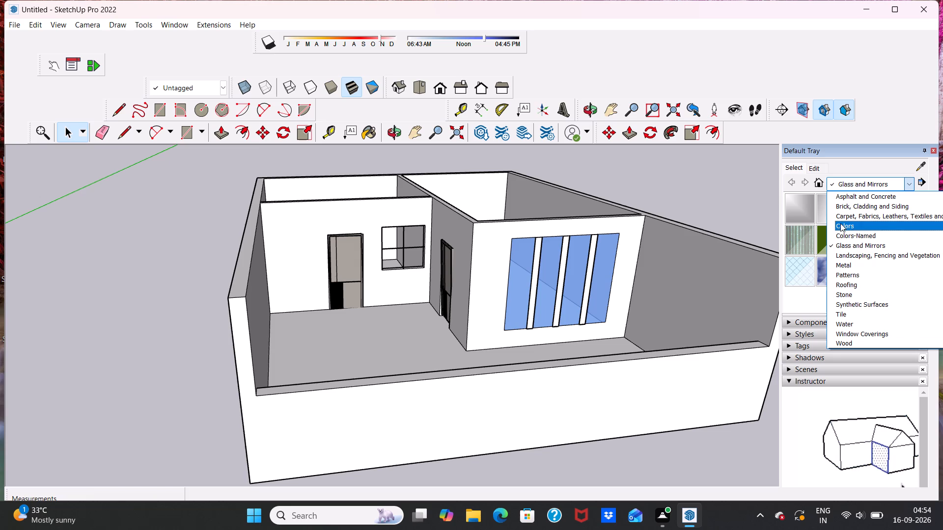
{"action": "scroll", "coordinate": [839, 237], "scroll_direction": "down", "scroll_amount": 10}
{"action": "scroll", "coordinate": [848, 256], "scroll_direction": "up", "scroll_amount": 9}
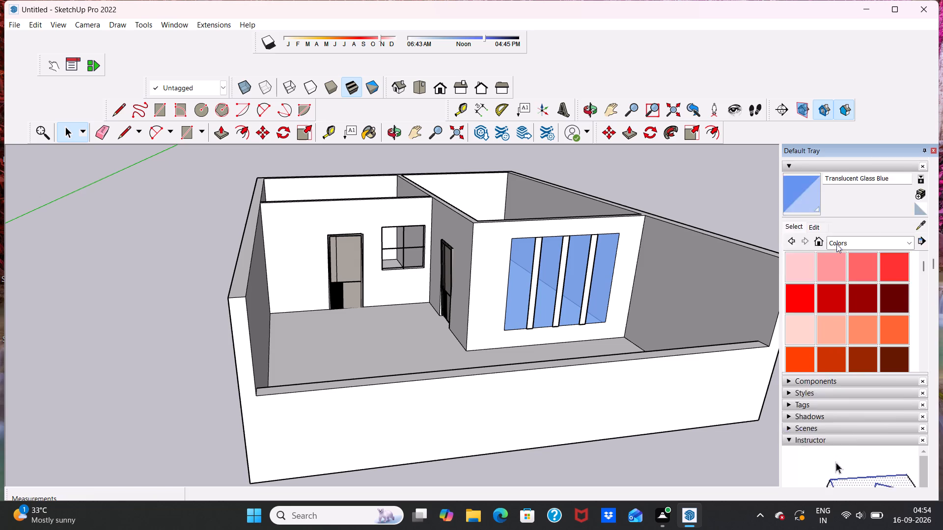
{"action": "scroll", "coordinate": [836, 244], "scroll_direction": "up", "scroll_amount": 12}
{"action": "scroll", "coordinate": [824, 239], "scroll_direction": "down", "scroll_amount": 2}
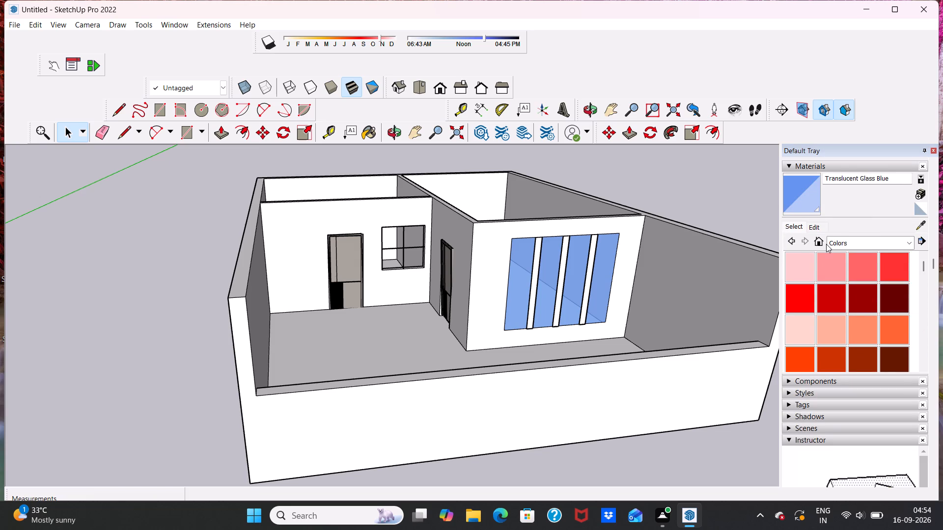
{"action": "scroll", "coordinate": [832, 256], "scroll_direction": "down", "scroll_amount": 3}
{"action": "scroll", "coordinate": [840, 282], "scroll_direction": "up", "scroll_amount": 6}
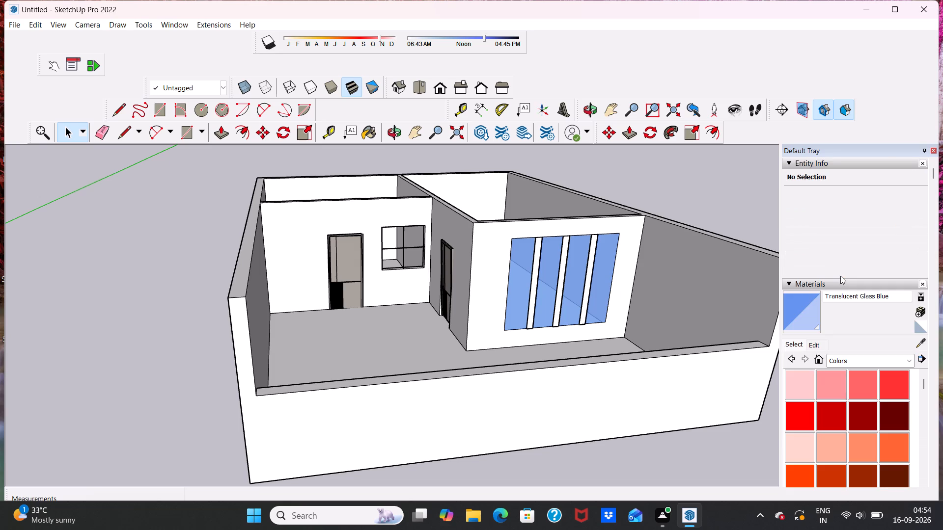
{"action": "scroll", "coordinate": [834, 250], "scroll_direction": "up", "scroll_amount": 2}
{"action": "scroll", "coordinate": [831, 244], "scroll_direction": "down", "scroll_amount": 3}
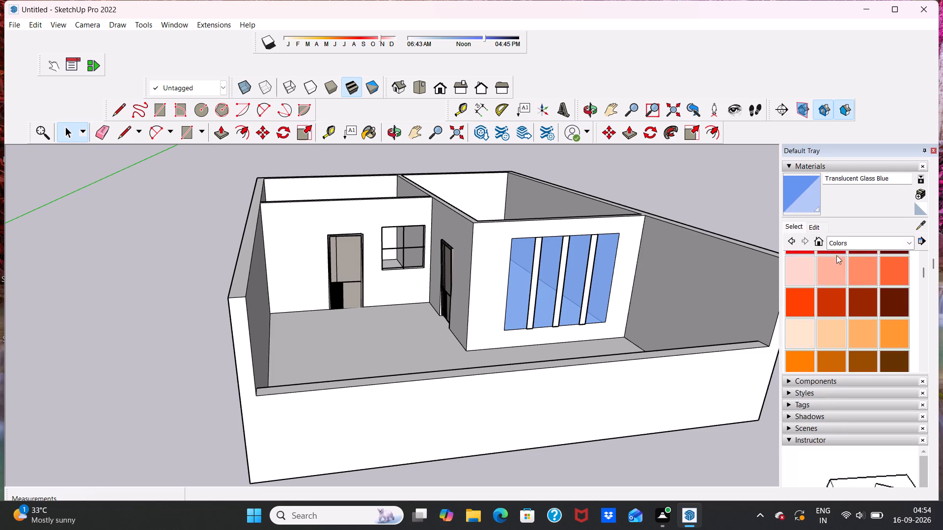
{"action": "scroll", "coordinate": [840, 303], "scroll_direction": "down", "scroll_amount": 9}
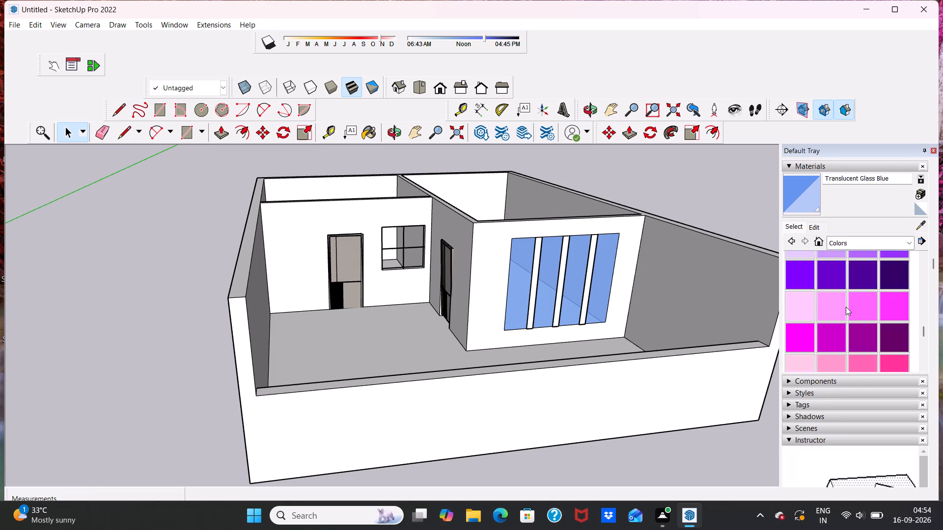
{"action": "scroll", "coordinate": [846, 306], "scroll_direction": "up", "scroll_amount": 12}
{"action": "scroll", "coordinate": [822, 281], "scroll_direction": "down", "scroll_amount": 2}
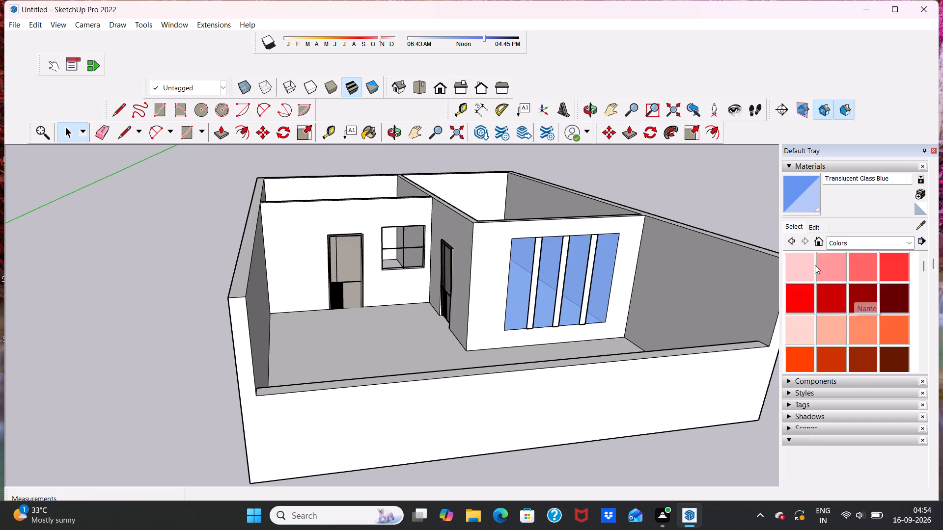
{"action": "scroll", "coordinate": [815, 265], "scroll_direction": "down", "scroll_amount": 2}
{"action": "scroll", "coordinate": [942, 378], "scroll_direction": "up", "scroll_amount": 1}
{"action": "scroll", "coordinate": [942, 342], "scroll_direction": "down", "scroll_amount": 2}
{"action": "scroll", "coordinate": [926, 270], "scroll_direction": "down", "scroll_amount": 2}
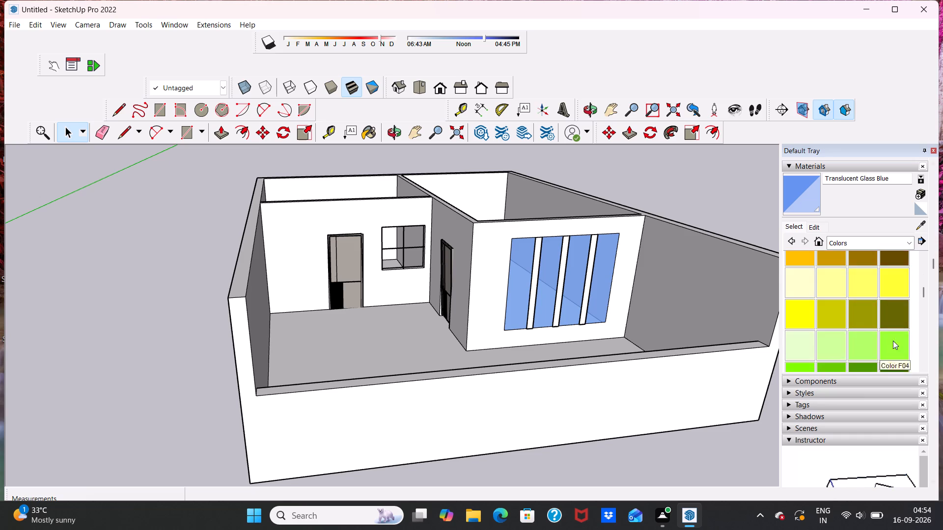
{"action": "scroll", "coordinate": [869, 327], "scroll_direction": "up", "scroll_amount": 14}
{"action": "scroll", "coordinate": [861, 319], "scroll_direction": "down", "scroll_amount": 7}
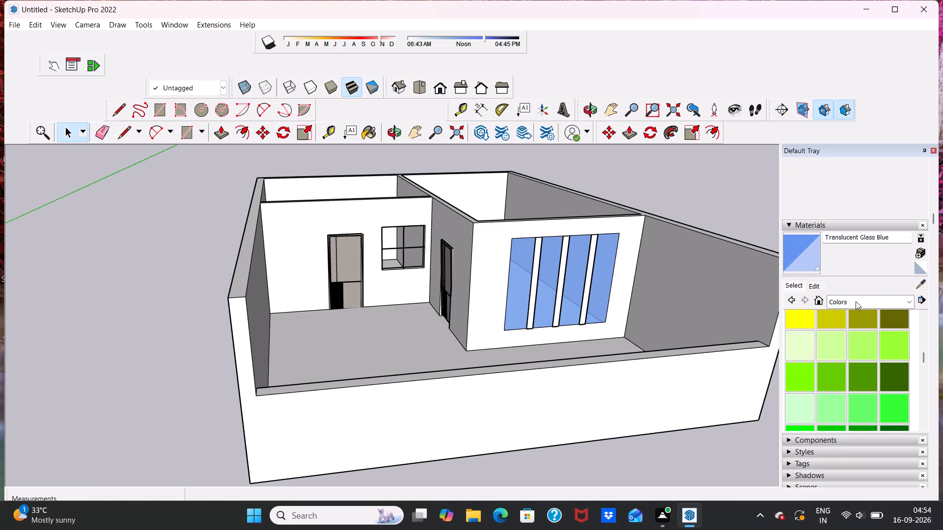
{"action": "scroll", "coordinate": [856, 301], "scroll_direction": "down", "scroll_amount": 9}
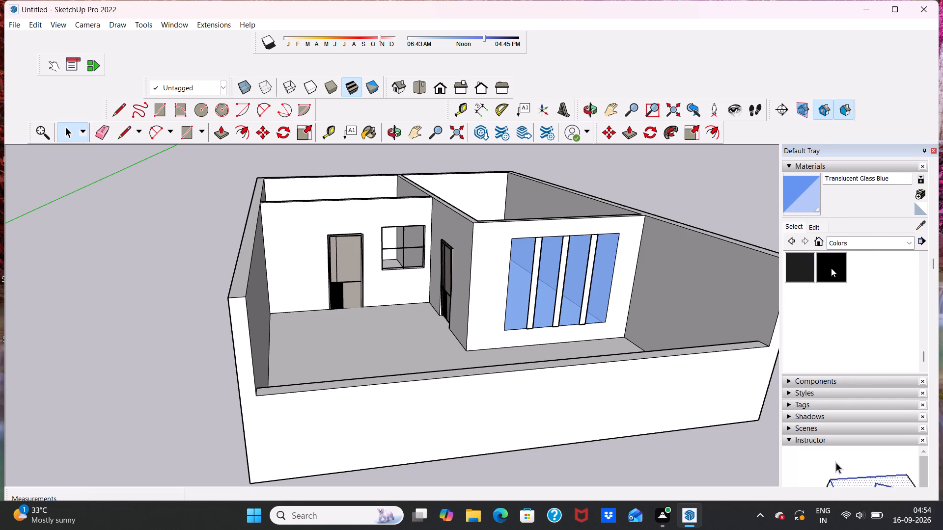
{"action": "left_click", "coordinate": [831, 268]}
Paint the front faces of the glazed partition's two raised strips nearest the doors with Color M09.
{"action": "scroll", "coordinate": [607, 269], "scroll_direction": "up", "scroll_amount": 3}
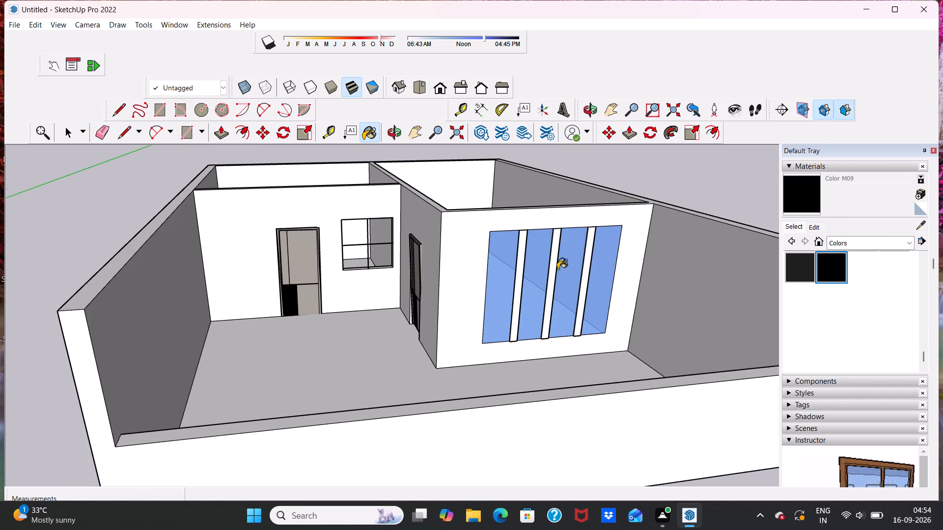
{"action": "scroll", "coordinate": [550, 264], "scroll_direction": "up", "scroll_amount": 5}
{"action": "left_click", "coordinate": [499, 267]}
{"action": "scroll", "coordinate": [543, 268], "scroll_direction": "up", "scroll_amount": 5}
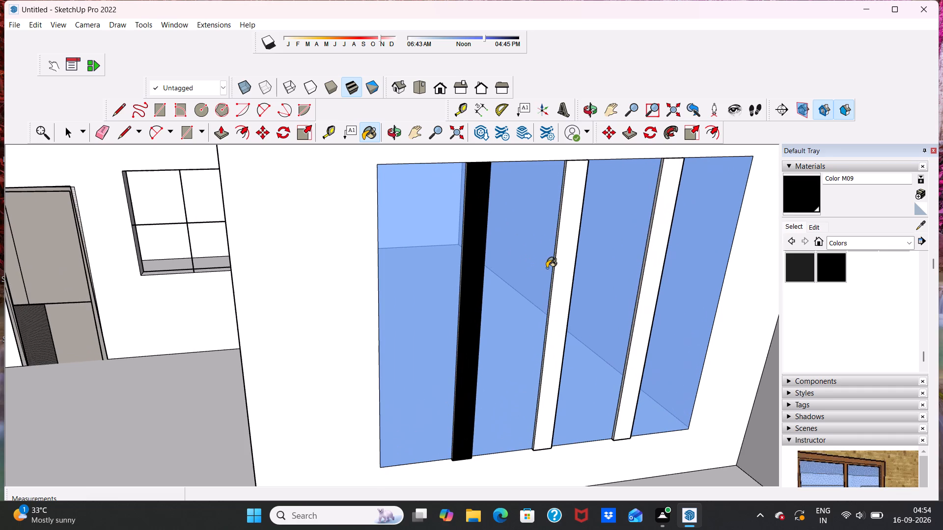
{"action": "left_click", "coordinate": [560, 266]}
Paint the narrow side faces of the same two raised strips with Color M09.
{"action": "middle_click_drag", "start_coordinate": [542, 278], "coordinate": [618, 286]}
{"action": "scroll", "coordinate": [593, 253], "scroll_direction": "up", "scroll_amount": 3}
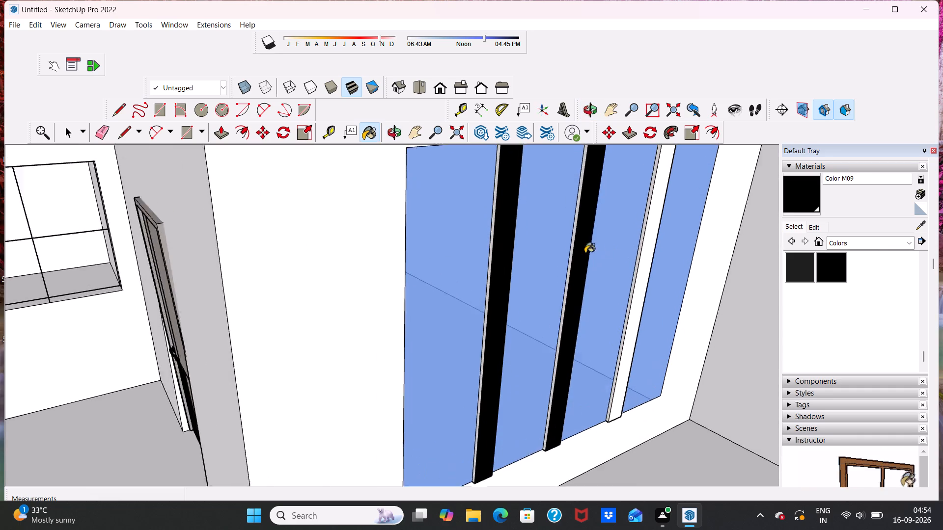
{"action": "scroll", "coordinate": [585, 253], "scroll_direction": "up", "scroll_amount": 1}
{"action": "left_click", "coordinate": [569, 236]}
{"action": "scroll", "coordinate": [578, 243], "scroll_direction": "up", "scroll_amount": 5}
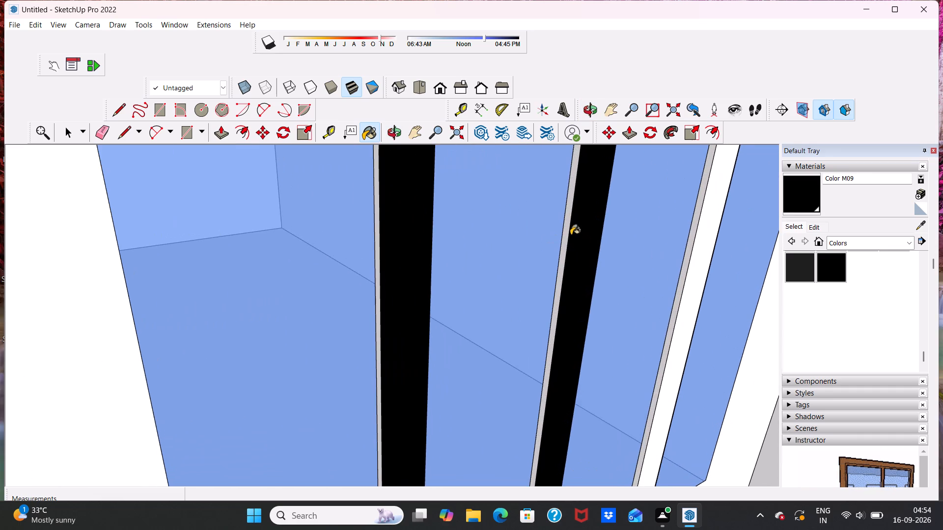
{"action": "left_click", "coordinate": [563, 227]}
{"action": "scroll", "coordinate": [567, 234], "scroll_direction": "up", "scroll_amount": 7}
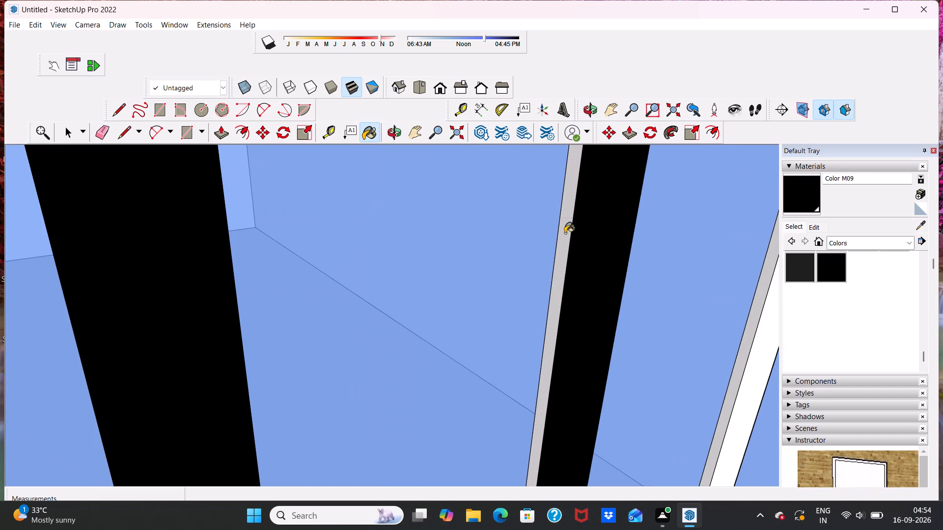
{"action": "left_click", "coordinate": [564, 231]}
{"action": "middle_click_drag", "start_coordinate": [463, 259], "coordinate": [676, 202]}
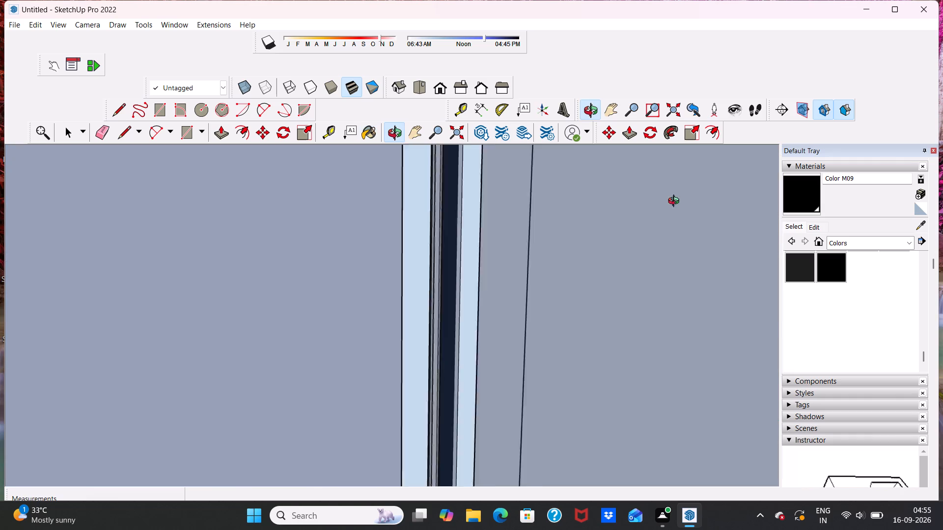
{"action": "middle_click_drag", "start_coordinate": [676, 202], "coordinate": [677, 201]}
{"action": "scroll", "coordinate": [596, 231], "scroll_direction": "down", "scroll_amount": 5}
{"action": "middle_click_drag", "start_coordinate": [594, 240], "coordinate": [420, 258]}
{"action": "scroll", "coordinate": [416, 253], "scroll_direction": "up", "scroll_amount": 1}
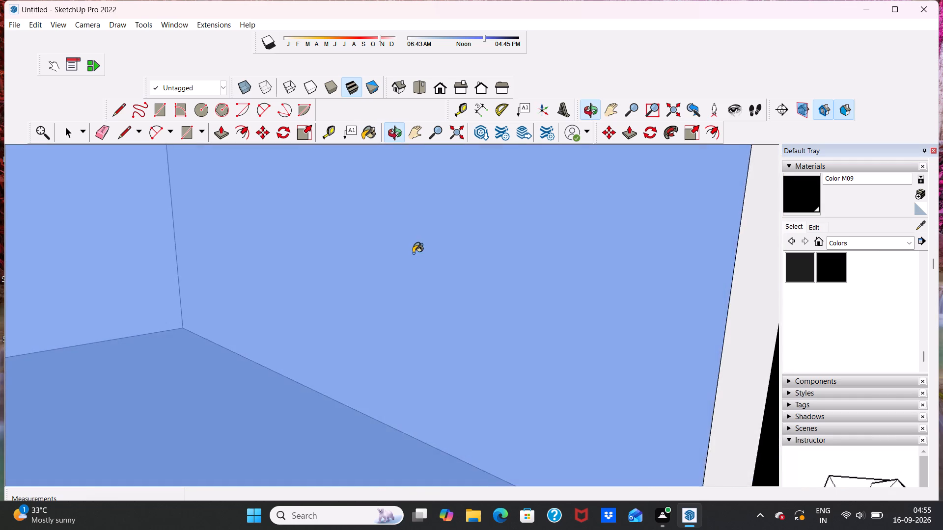
{"action": "scroll", "coordinate": [414, 258], "scroll_direction": "down", "scroll_amount": 19}
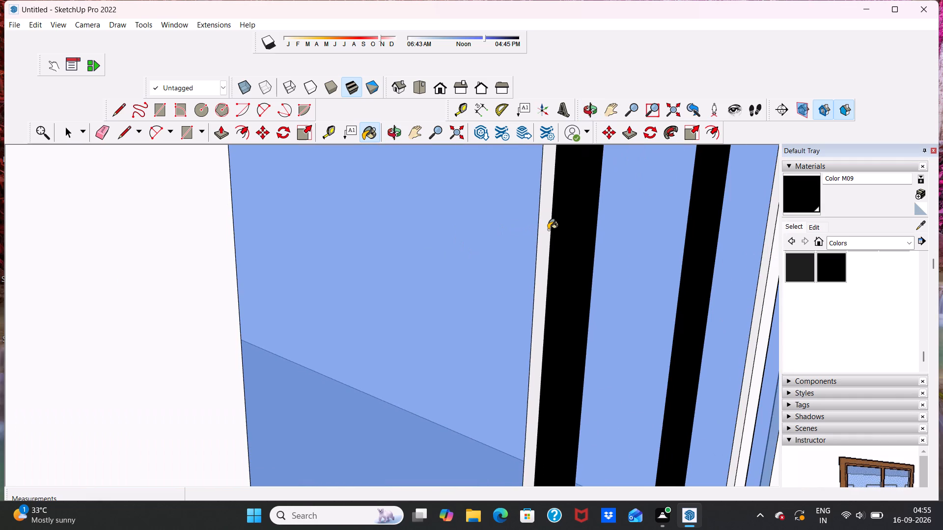
{"action": "scroll", "coordinate": [544, 235], "scroll_direction": "up", "scroll_amount": 4}
{"action": "left_click_drag", "start_coordinate": [537, 236], "coordinate": [544, 242]}
{"action": "scroll", "coordinate": [558, 233], "scroll_direction": "down", "scroll_amount": 3}
{"action": "middle_click_drag", "start_coordinate": [567, 236], "coordinate": [469, 244]}
{"action": "scroll", "coordinate": [475, 240], "scroll_direction": "down", "scroll_amount": 20}
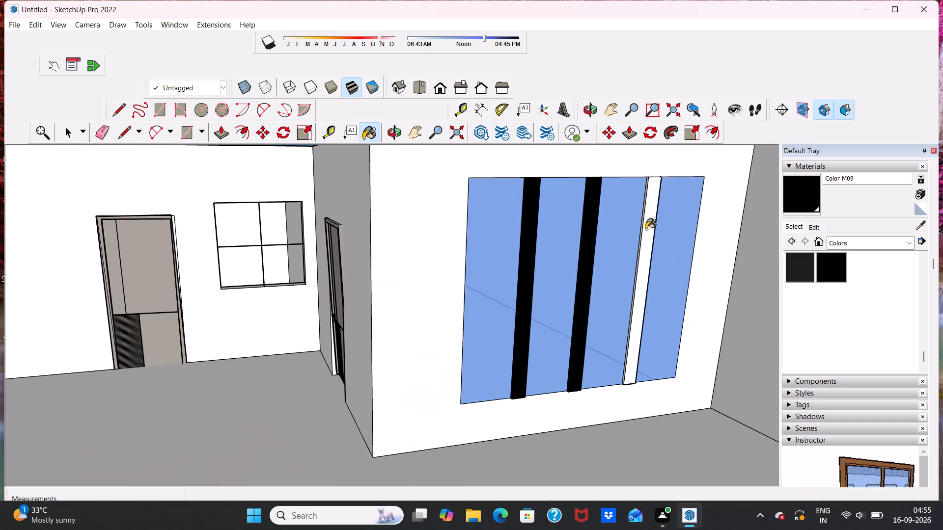
Paint the front face and the door-side side face of the partition's third raised strip with Color M09.
{"action": "left_click", "coordinate": [647, 228]}
{"action": "scroll", "coordinate": [642, 230], "scroll_direction": "up", "scroll_amount": 6}
{"action": "scroll", "coordinate": [644, 225], "scroll_direction": "down", "scroll_amount": 1}
{"action": "scroll", "coordinate": [645, 225], "scroll_direction": "up", "scroll_amount": 13}
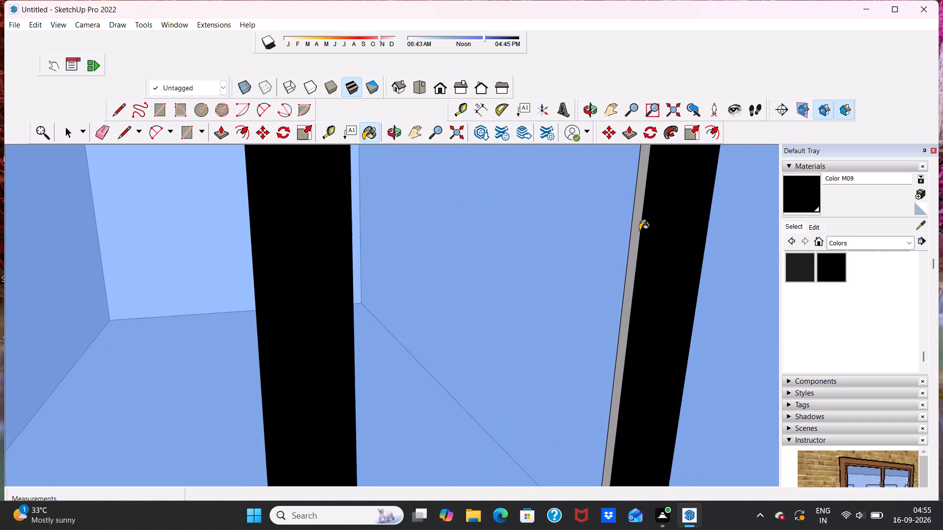
{"action": "left_click", "coordinate": [635, 224]}
Paint the side faces facing away from the doors on all three raised strips with Color M09.
{"action": "middle_click_drag", "start_coordinate": [655, 227], "coordinate": [428, 256]}
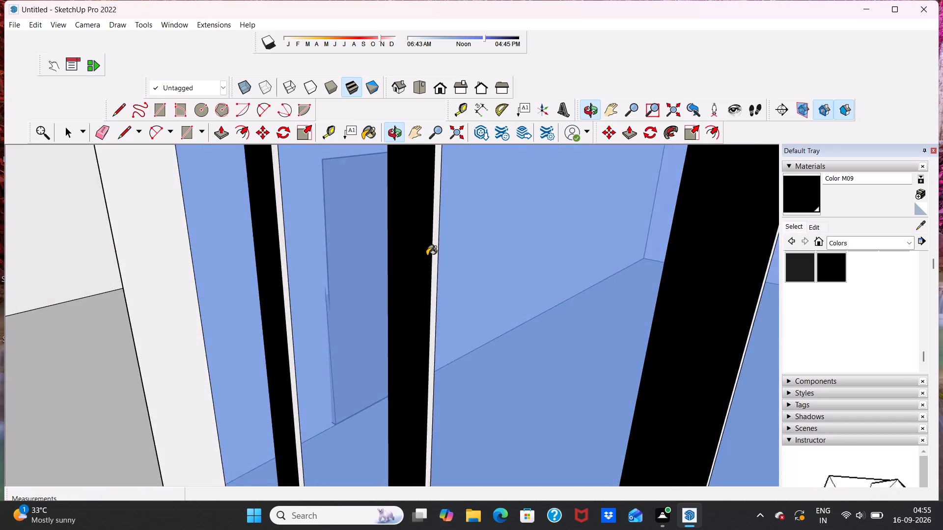
{"action": "scroll", "coordinate": [427, 256], "scroll_direction": "up", "scroll_amount": 1}
{"action": "scroll", "coordinate": [435, 250], "scroll_direction": "down", "scroll_amount": 6}
{"action": "scroll", "coordinate": [628, 239], "scroll_direction": "up", "scroll_amount": 4}
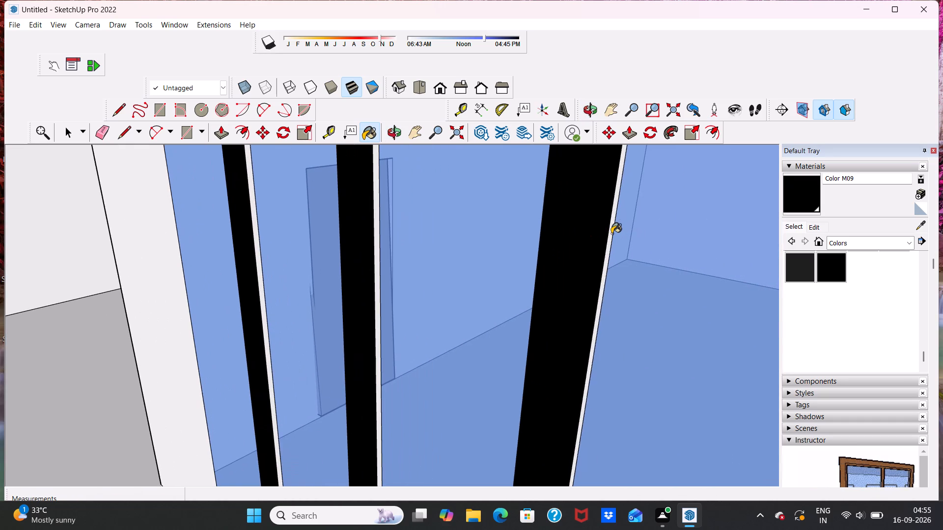
{"action": "left_click", "coordinate": [611, 234]}
{"action": "left_click", "coordinate": [375, 227]}
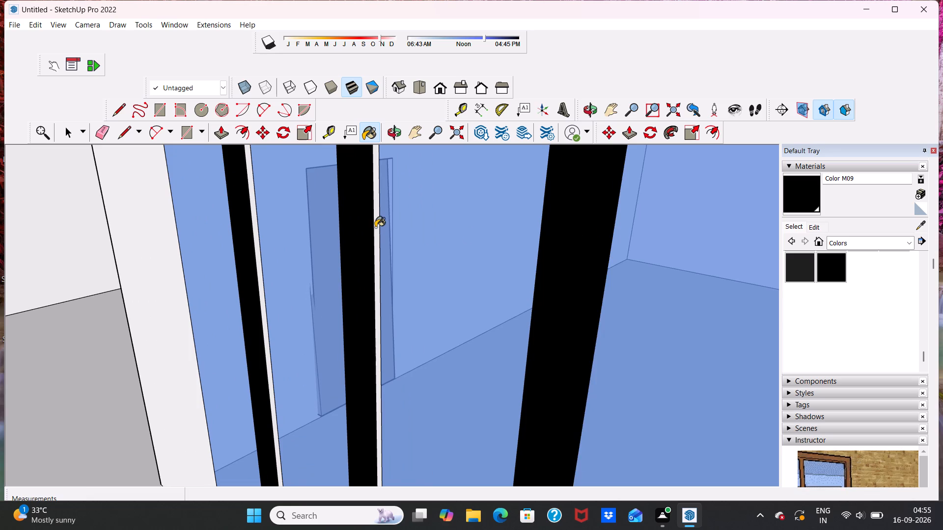
{"action": "left_click", "coordinate": [256, 241]}
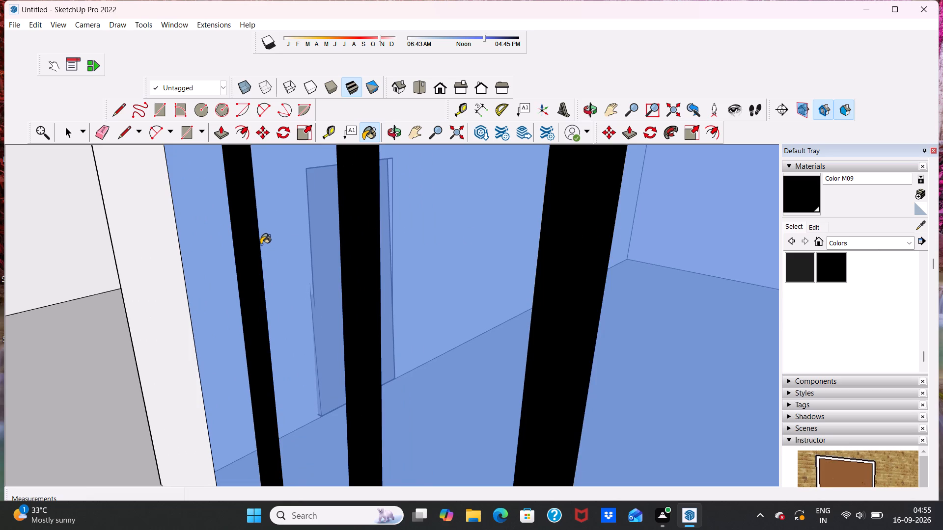
Examine the glazed partition and its painted strips within the whole building from the front and from above.
{"action": "key", "text": "space"}
{"action": "scroll", "coordinate": [262, 245], "scroll_direction": "down", "scroll_amount": 5}
{"action": "scroll", "coordinate": [375, 211], "scroll_direction": "down", "scroll_amount": 4}
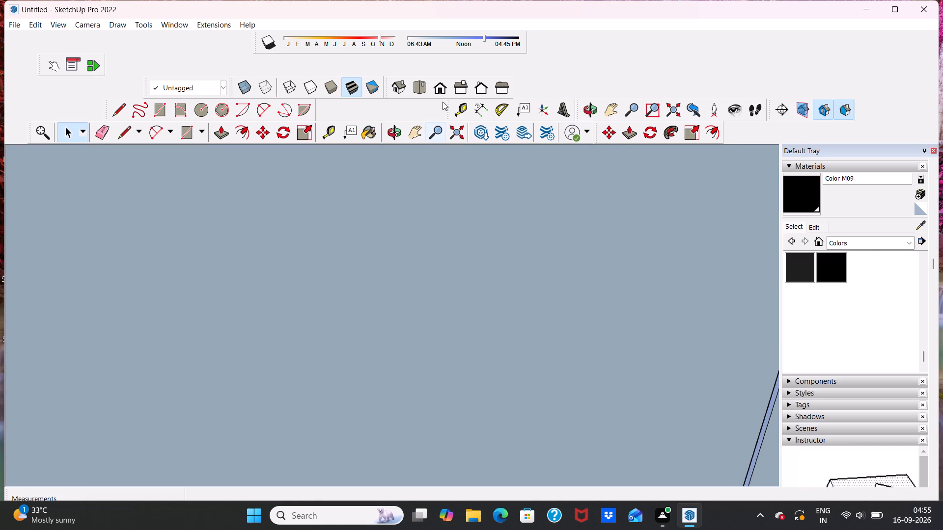
{"action": "left_click", "coordinate": [440, 88]}
{"action": "scroll", "coordinate": [442, 199], "scroll_direction": "down", "scroll_amount": 3}
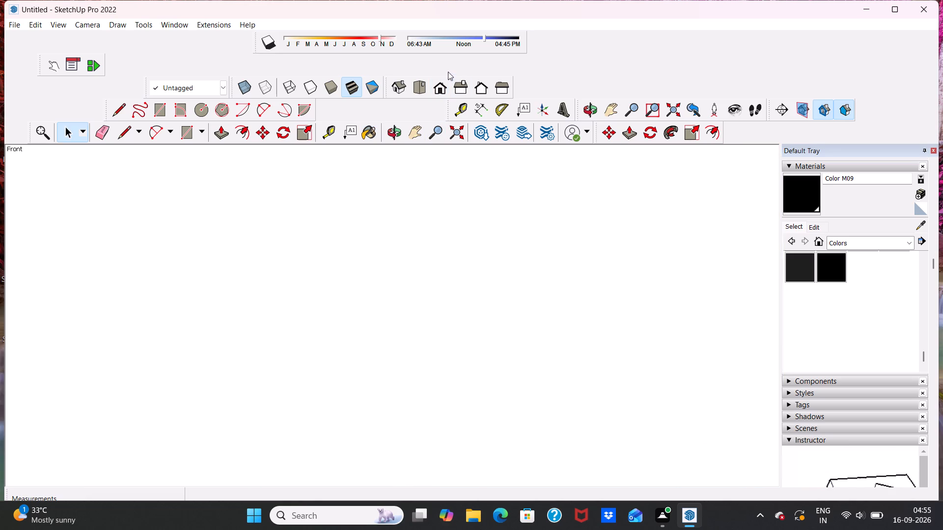
{"action": "left_click", "coordinate": [440, 89]}
{"action": "scroll", "coordinate": [479, 289], "scroll_direction": "down", "scroll_amount": 15}
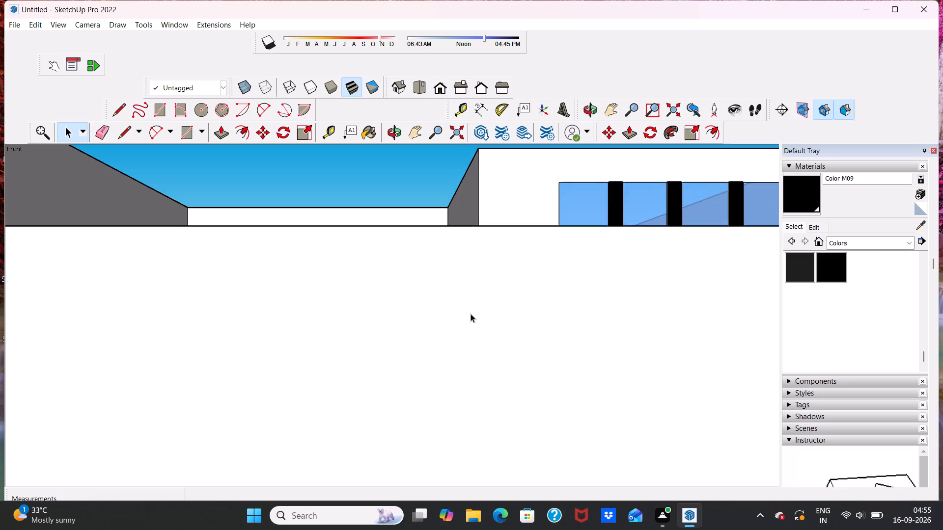
{"action": "scroll", "coordinate": [471, 314], "scroll_direction": "down", "scroll_amount": 8}
{"action": "middle_click_drag", "start_coordinate": [430, 292], "coordinate": [423, 361]}
{"action": "scroll", "coordinate": [420, 309], "scroll_direction": "down", "scroll_amount": 6}
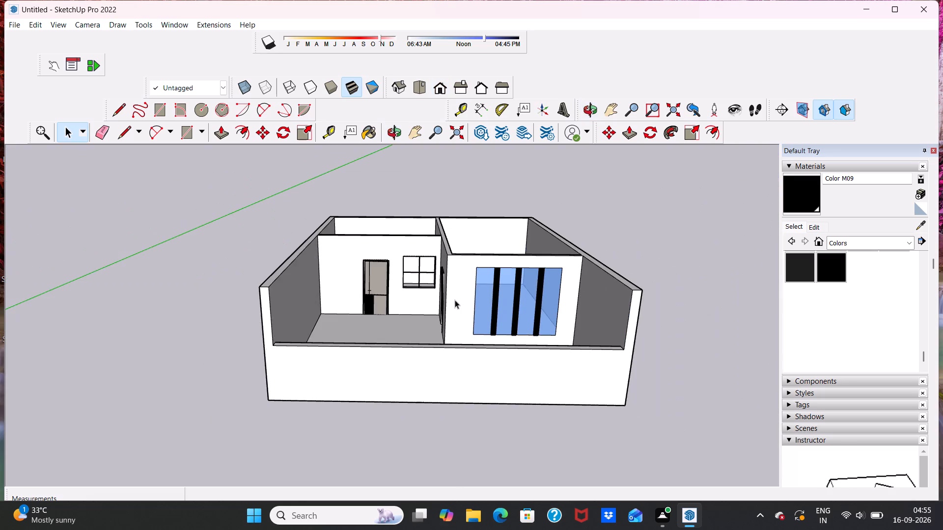
{"action": "middle_click_drag", "start_coordinate": [455, 301], "coordinate": [431, 371]}
{"action": "scroll", "coordinate": [458, 311], "scroll_direction": "up", "scroll_amount": 6}
{"action": "scroll", "coordinate": [519, 298], "scroll_direction": "up", "scroll_amount": 5}
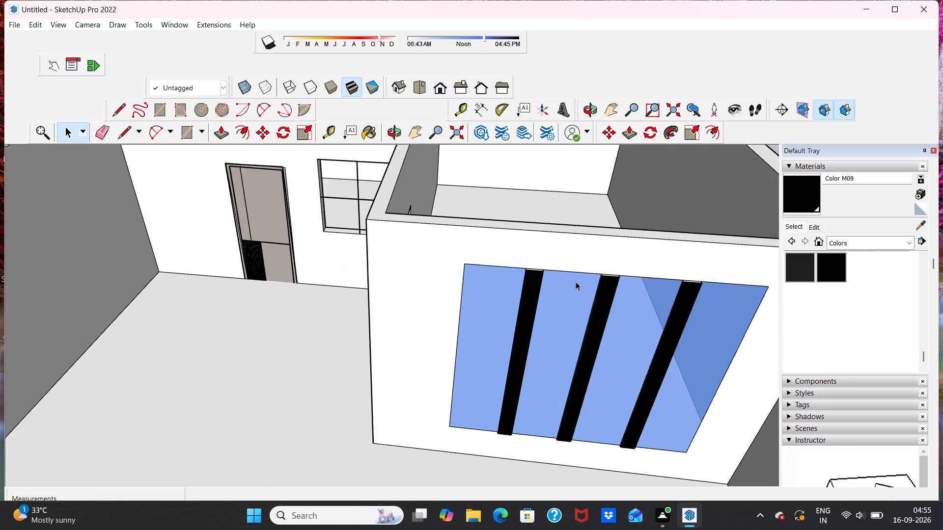
{"action": "scroll", "coordinate": [568, 278], "scroll_direction": "down", "scroll_amount": 5}
{"action": "middle_click_drag", "start_coordinate": [531, 298], "coordinate": [555, 222]}
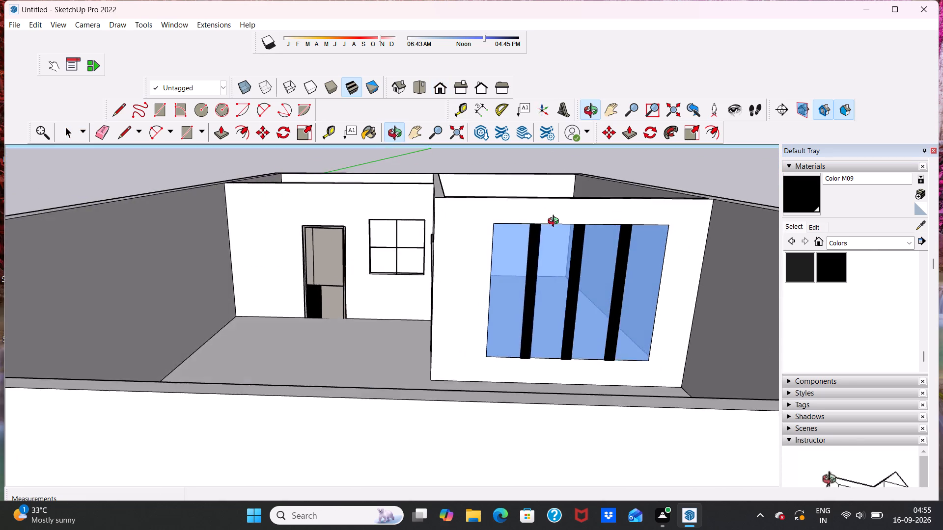
{"action": "middle_click_drag", "start_coordinate": [555, 222], "coordinate": [564, 238]}
{"action": "scroll", "coordinate": [429, 258], "scroll_direction": "up", "scroll_amount": 6}
{"action": "scroll", "coordinate": [573, 218], "scroll_direction": "down", "scroll_amount": 3}
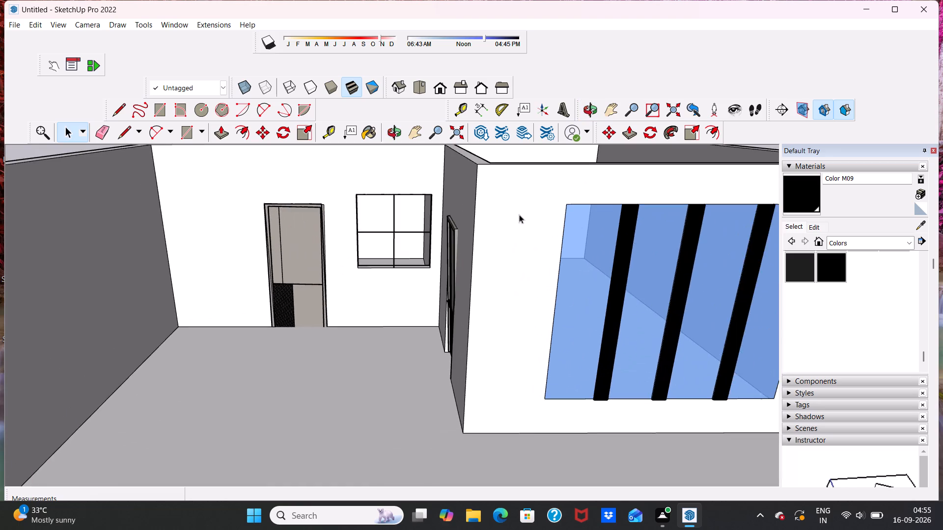
{"action": "scroll", "coordinate": [493, 226], "scroll_direction": "down", "scroll_amount": 6}
{"action": "scroll", "coordinate": [407, 250], "scroll_direction": "down", "scroll_amount": 3}
{"action": "scroll", "coordinate": [532, 283], "scroll_direction": "up", "scroll_amount": 5}
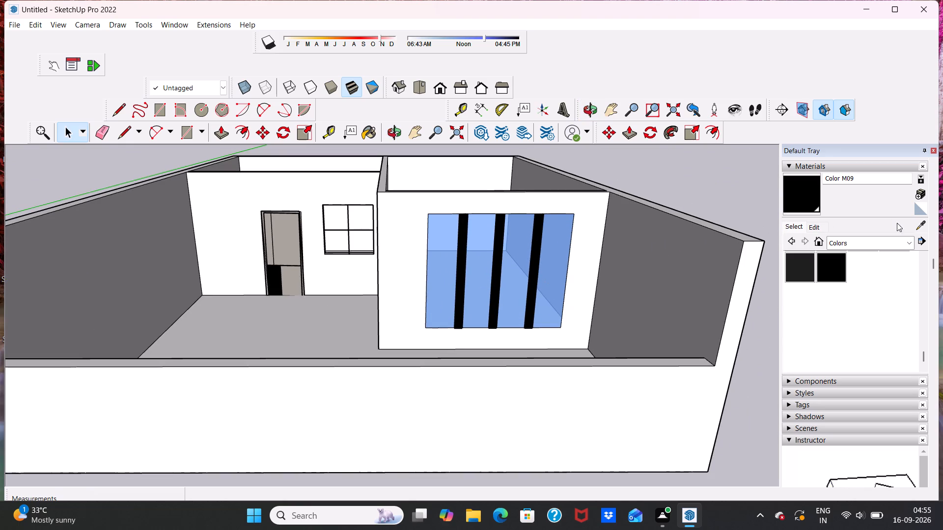
Paint the four glass panes between the strips with Translucent Glass Sky Reflection from the Glass and Mirrors collection.
{"action": "left_click", "coordinate": [909, 244]}
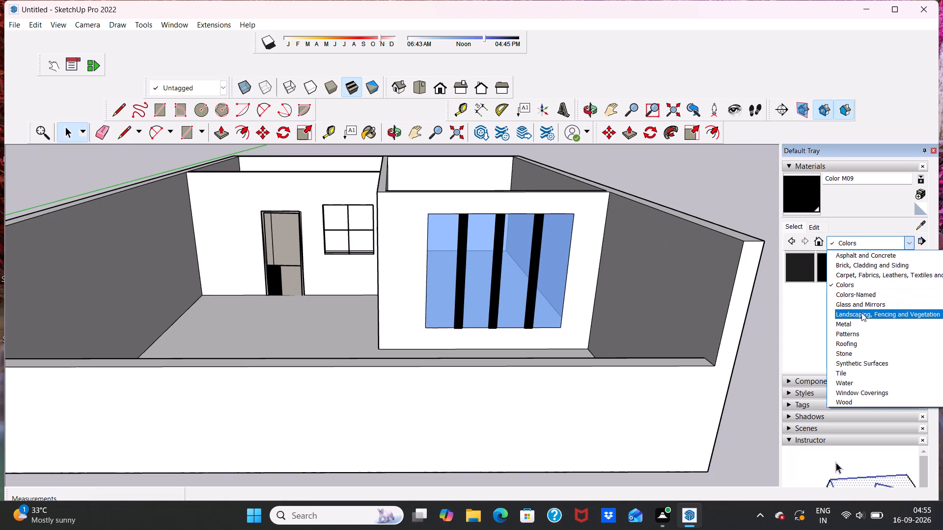
{"action": "left_click", "coordinate": [860, 304]}
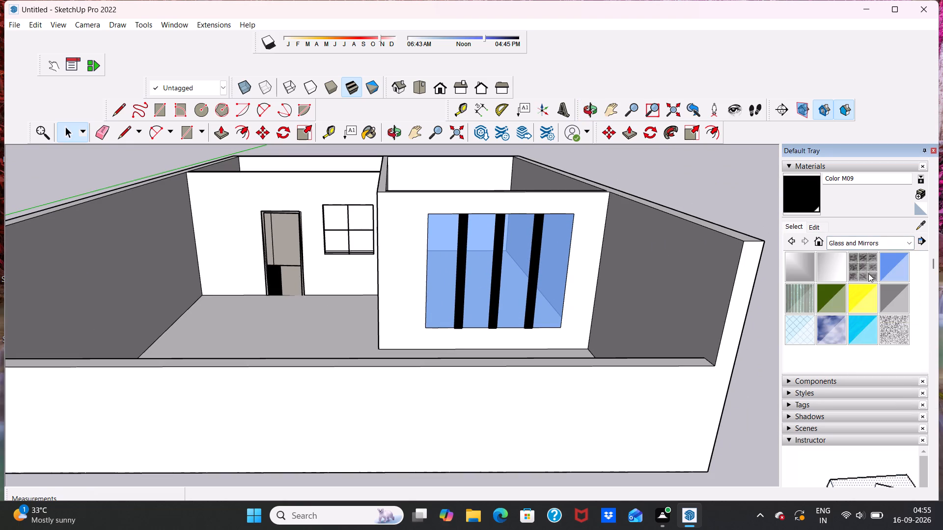
{"action": "left_click", "coordinate": [830, 328]}
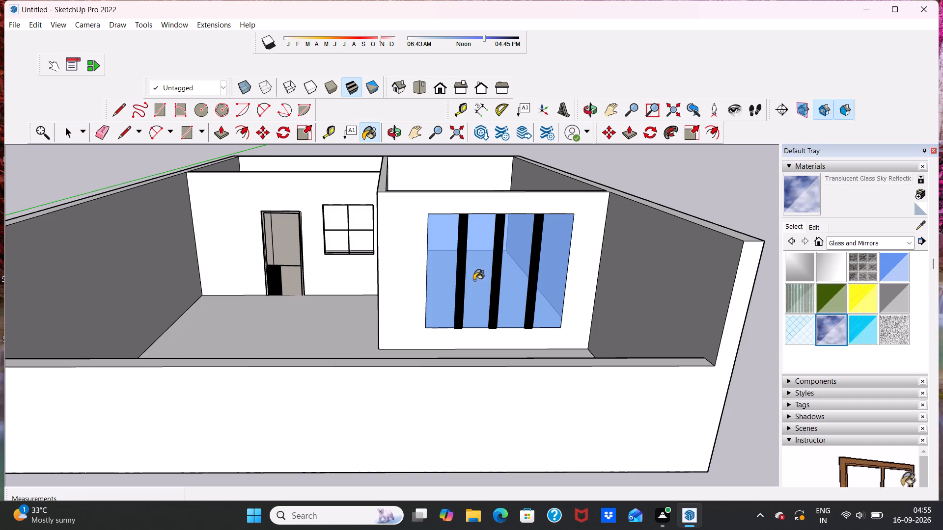
{"action": "left_click", "coordinate": [436, 271]}
{"action": "left_click", "coordinate": [476, 277]}
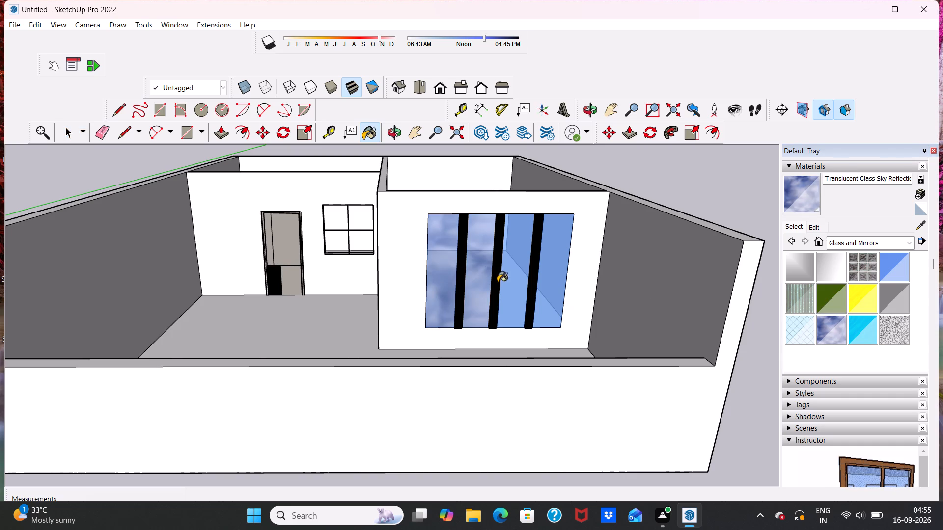
{"action": "left_click", "coordinate": [515, 281]}
{"action": "left_click", "coordinate": [551, 277]}
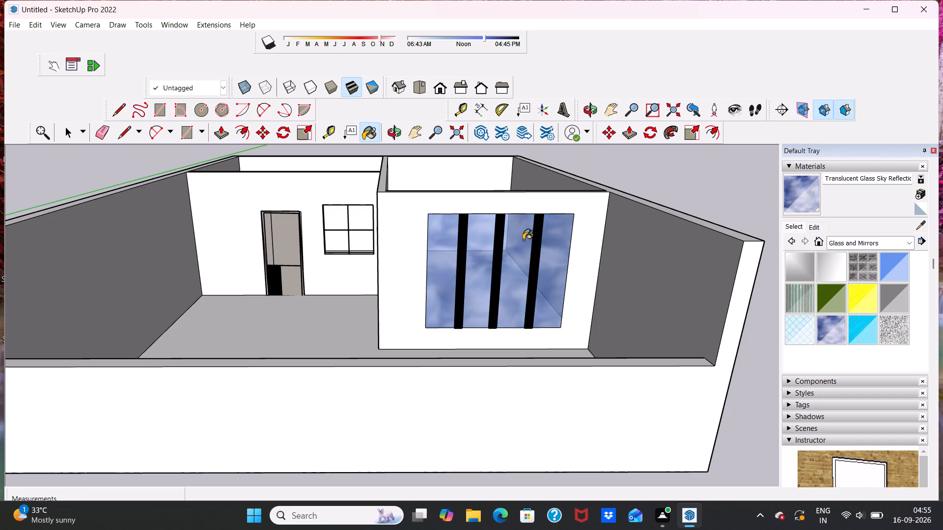
Paint the glazed partition's face inside the enclosed room with Translucent Glass Sky Reflection.
{"action": "middle_click_drag", "start_coordinate": [522, 238], "coordinate": [148, 447]}
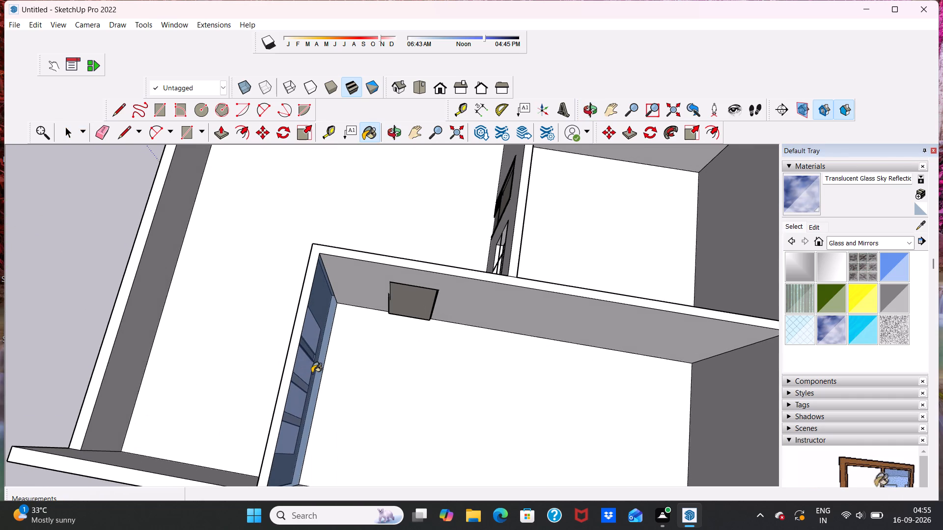
{"action": "left_click", "coordinate": [308, 371]}
{"action": "middle_click_drag", "start_coordinate": [234, 371], "coordinate": [575, 197]}
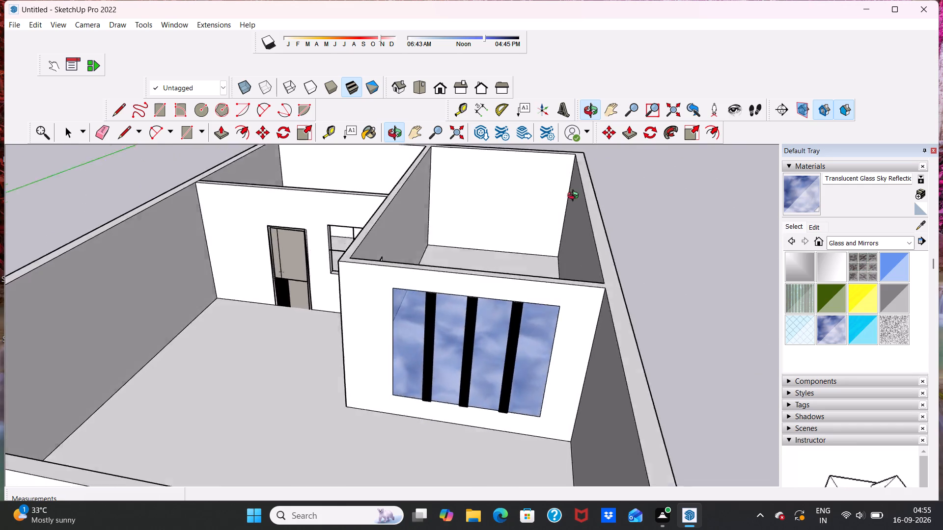
{"action": "middle_click_drag", "start_coordinate": [575, 197], "coordinate": [615, 156]}
{"action": "scroll", "coordinate": [530, 317], "scroll_direction": "up", "scroll_amount": 11}
{"action": "scroll", "coordinate": [498, 302], "scroll_direction": "down", "scroll_amount": 5}
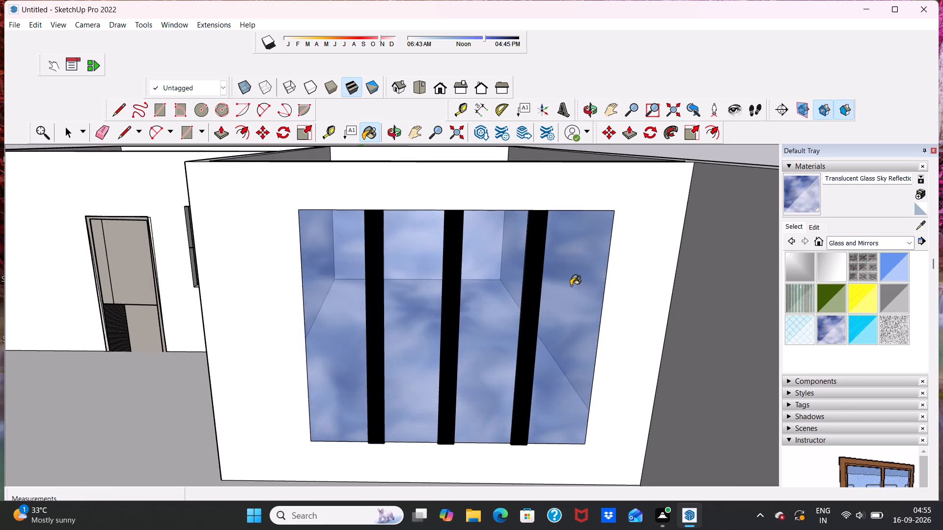
{"action": "scroll", "coordinate": [571, 286], "scroll_direction": "down", "scroll_amount": 4}
Paint the front faces of the three raised strips with dark red Color A08 from the Colors collection.
{"action": "left_click", "coordinate": [905, 240]}
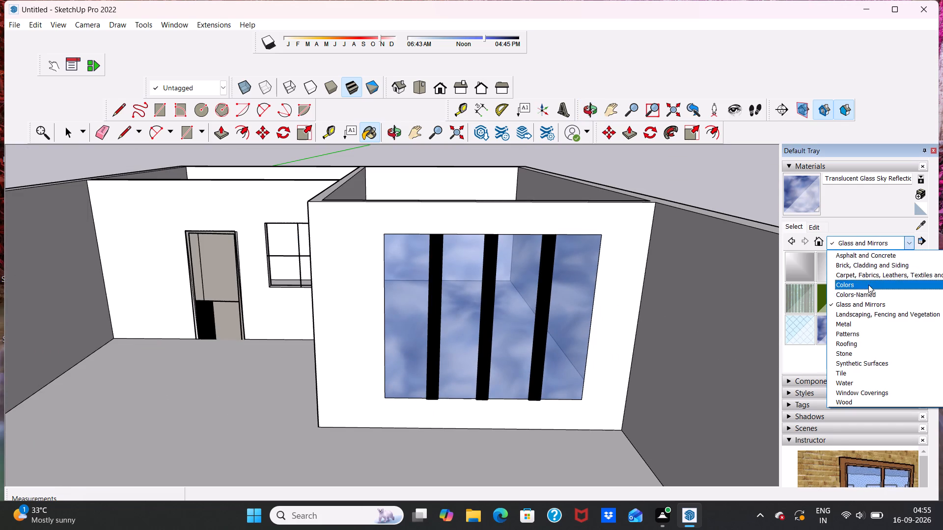
{"action": "left_click", "coordinate": [862, 283]}
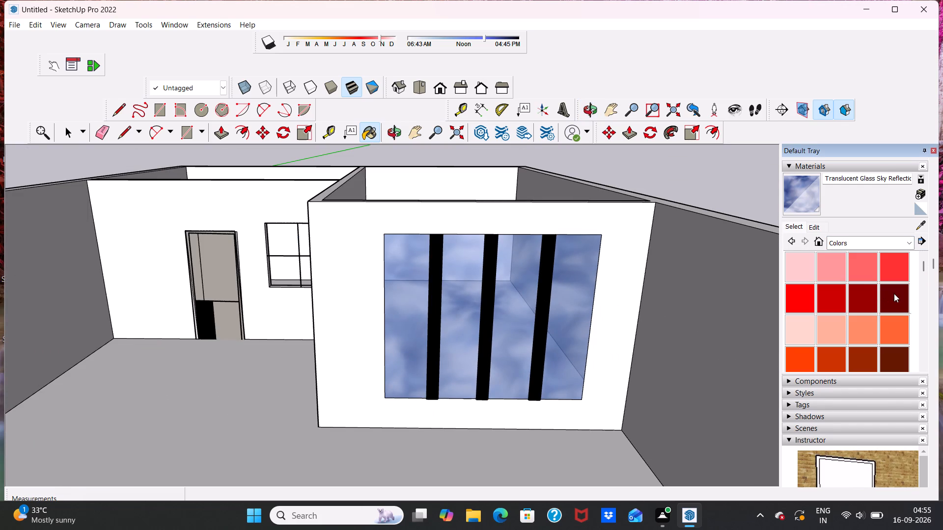
{"action": "left_click", "coordinate": [894, 293]}
{"action": "scroll", "coordinate": [553, 296], "scroll_direction": "up", "scroll_amount": 3}
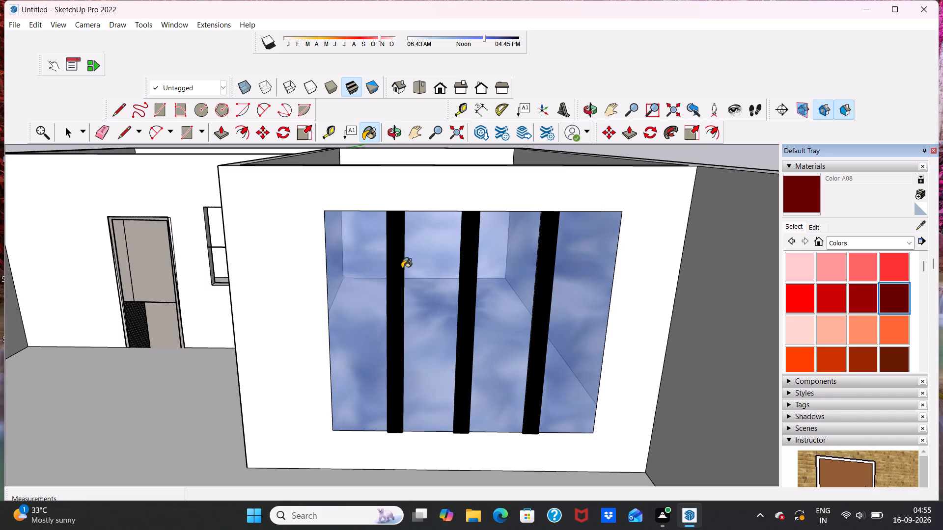
{"action": "left_click", "coordinate": [394, 268]}
{"action": "scroll", "coordinate": [433, 280], "scroll_direction": "up", "scroll_amount": 4}
{"action": "left_click", "coordinate": [483, 285]}
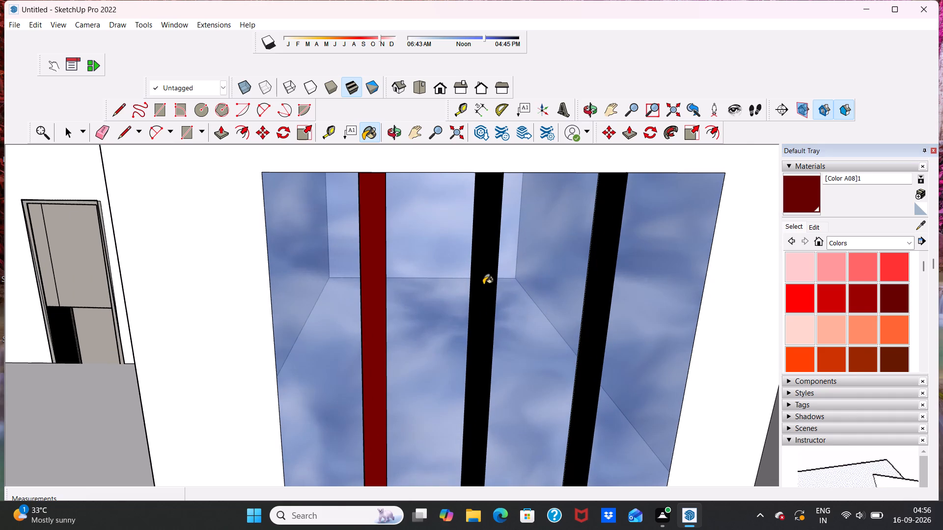
{"action": "left_click", "coordinate": [602, 279]}
Paint the side faces facing away from the doors on the first and middle strips with Color A08.
{"action": "middle_click_drag", "start_coordinate": [498, 288], "coordinate": [458, 260]}
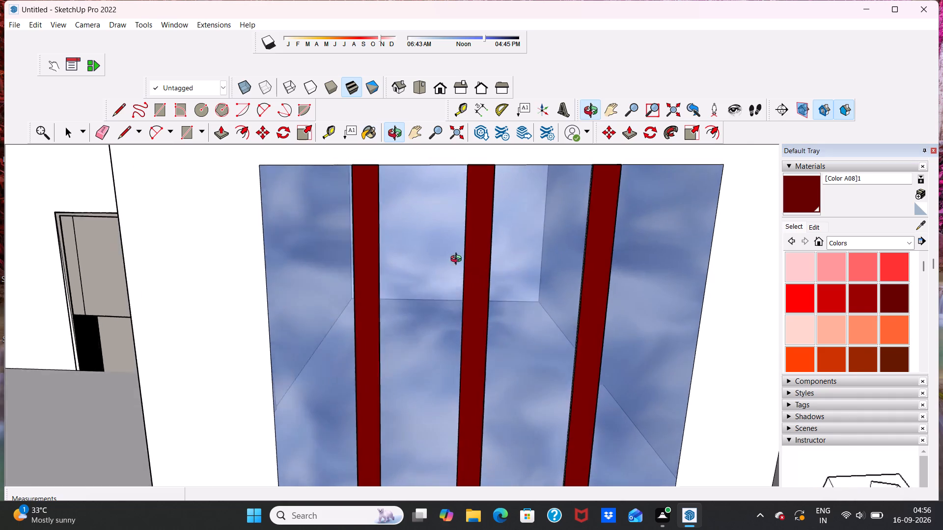
{"action": "middle_click_drag", "start_coordinate": [458, 260], "coordinate": [363, 278]}
{"action": "scroll", "coordinate": [315, 264], "scroll_direction": "up", "scroll_amount": 11}
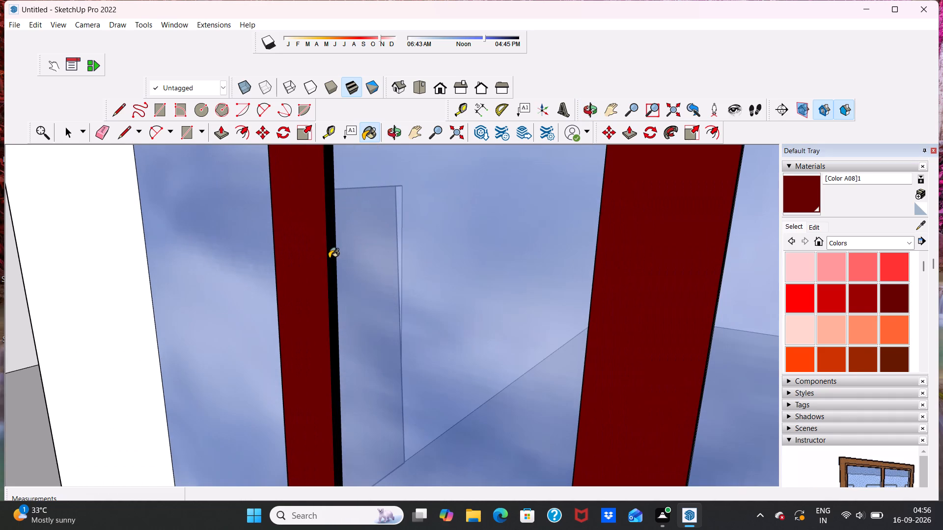
{"action": "left_click", "coordinate": [329, 258]}
{"action": "middle_click_drag", "start_coordinate": [445, 266], "coordinate": [292, 258]}
{"action": "scroll", "coordinate": [283, 258], "scroll_direction": "up", "scroll_amount": 2}
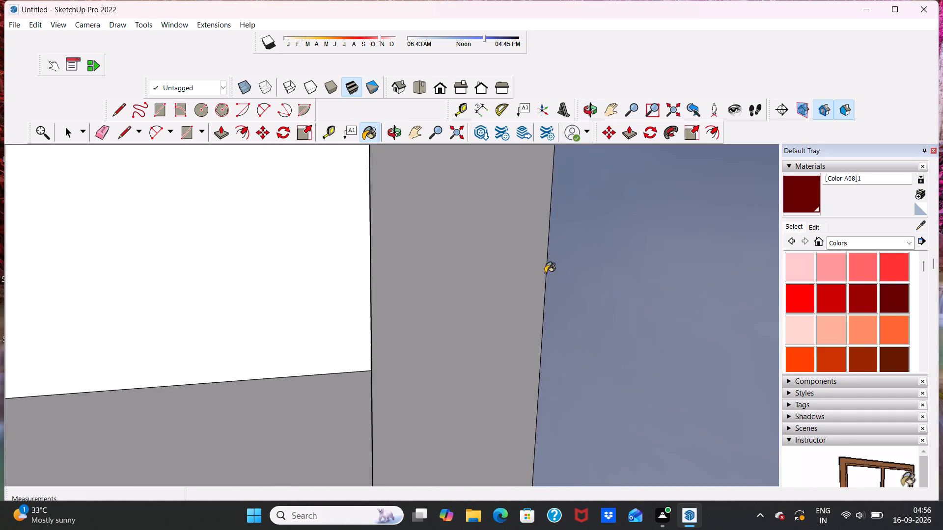
{"action": "scroll", "coordinate": [507, 266], "scroll_direction": "down", "scroll_amount": 10}
{"action": "middle_click_drag", "start_coordinate": [400, 277], "coordinate": [522, 267]}
{"action": "scroll", "coordinate": [522, 263], "scroll_direction": "up", "scroll_amount": 1}
{"action": "scroll", "coordinate": [519, 263], "scroll_direction": "down", "scroll_amount": 7}
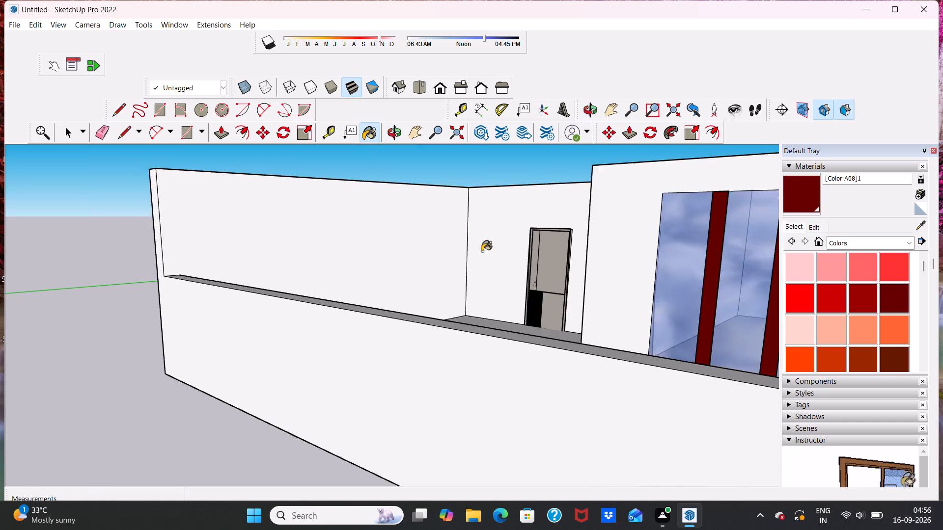
{"action": "scroll", "coordinate": [482, 251], "scroll_direction": "down", "scroll_amount": 3}
{"action": "scroll", "coordinate": [659, 247], "scroll_direction": "up", "scroll_amount": 17}
{"action": "scroll", "coordinate": [619, 259], "scroll_direction": "up", "scroll_amount": 6}
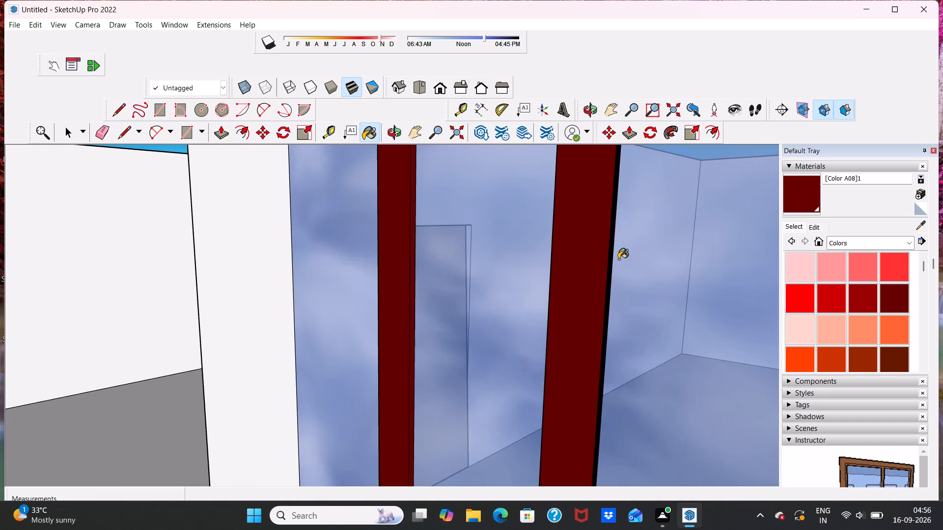
{"action": "left_click", "coordinate": [611, 263]}
Paint the third strip's side face that faces away from the doors with Color A08.
{"action": "scroll", "coordinate": [658, 257], "scroll_direction": "up", "scroll_amount": 6}
{"action": "scroll", "coordinate": [629, 250], "scroll_direction": "down", "scroll_amount": 12}
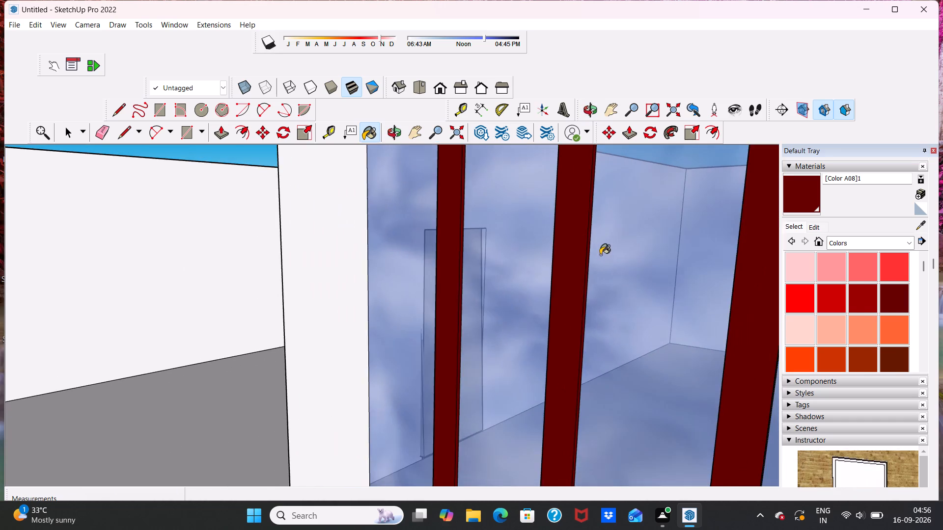
{"action": "scroll", "coordinate": [600, 255], "scroll_direction": "down", "scroll_amount": 6}
{"action": "middle_click_drag", "start_coordinate": [717, 260], "coordinate": [598, 277]}
{"action": "scroll", "coordinate": [647, 265], "scroll_direction": "up", "scroll_amount": 1}
{"action": "scroll", "coordinate": [645, 268], "scroll_direction": "down", "scroll_amount": 1}
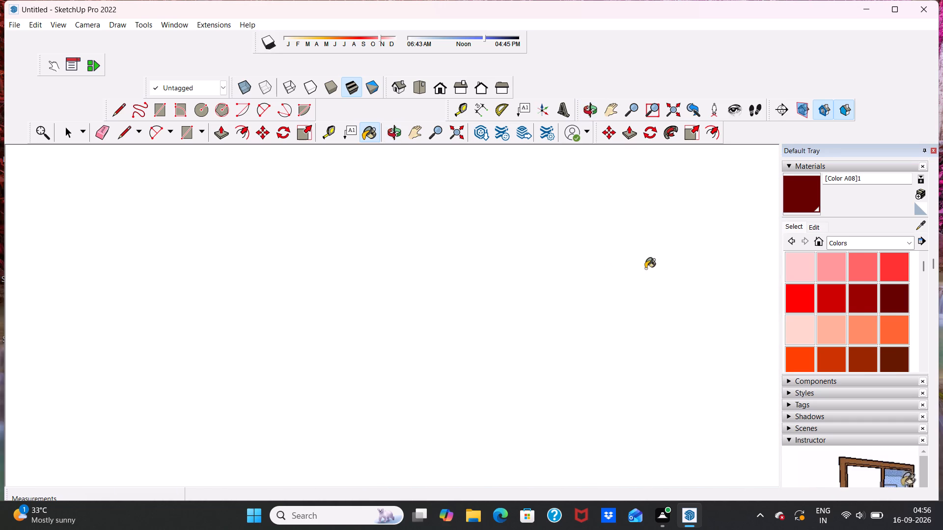
{"action": "scroll", "coordinate": [645, 268], "scroll_direction": "down", "scroll_amount": 1}
{"action": "middle_click_drag", "start_coordinate": [645, 268], "coordinate": [745, 264]}
{"action": "scroll", "coordinate": [643, 247], "scroll_direction": "down", "scroll_amount": 8}
{"action": "middle_click_drag", "start_coordinate": [535, 263], "coordinate": [703, 247]}
{"action": "scroll", "coordinate": [703, 247], "scroll_direction": "up", "scroll_amount": 1}
{"action": "scroll", "coordinate": [682, 243], "scroll_direction": "down", "scroll_amount": 5}
{"action": "scroll", "coordinate": [545, 260], "scroll_direction": "down", "scroll_amount": 10}
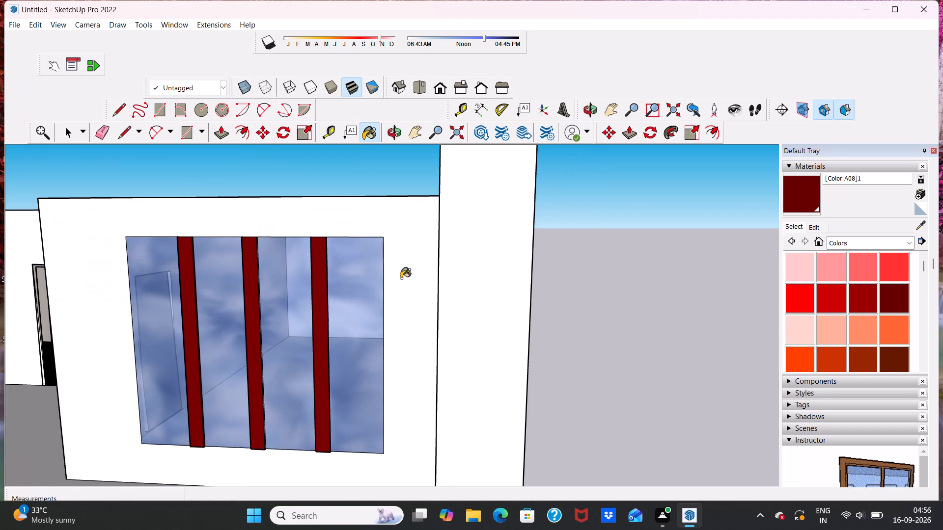
{"action": "middle_click_drag", "start_coordinate": [401, 278], "coordinate": [436, 287]}
{"action": "scroll", "coordinate": [386, 287], "scroll_direction": "up", "scroll_amount": 8}
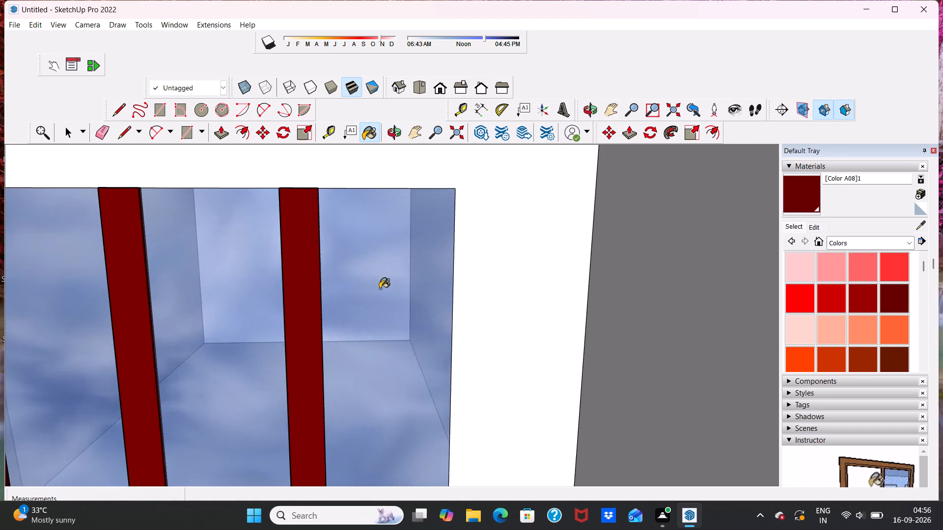
{"action": "middle_click_drag", "start_coordinate": [380, 289], "coordinate": [257, 310]}
{"action": "middle_click_drag", "start_coordinate": [324, 297], "coordinate": [399, 292]}
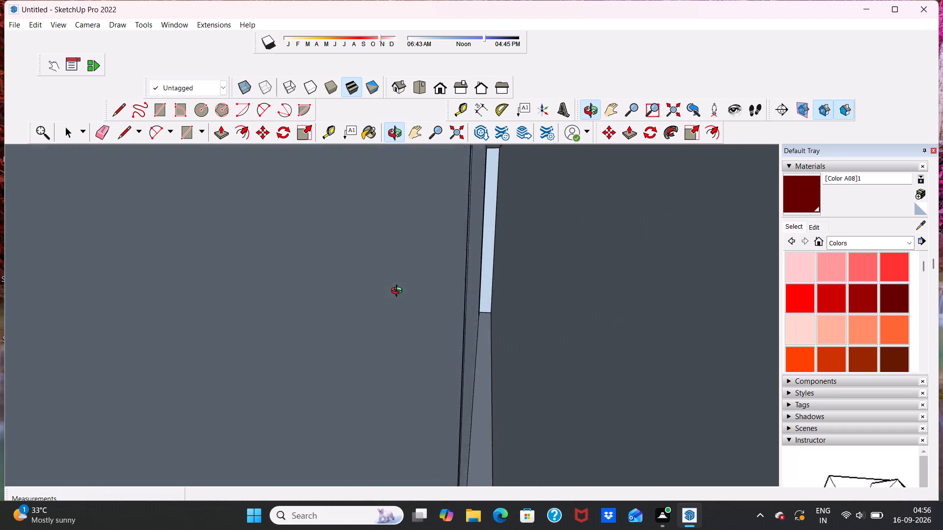
{"action": "middle_click_drag", "start_coordinate": [399, 292], "coordinate": [528, 254]}
{"action": "scroll", "coordinate": [527, 251], "scroll_direction": "up", "scroll_amount": 1}
{"action": "scroll", "coordinate": [451, 250], "scroll_direction": "down", "scroll_amount": 4}
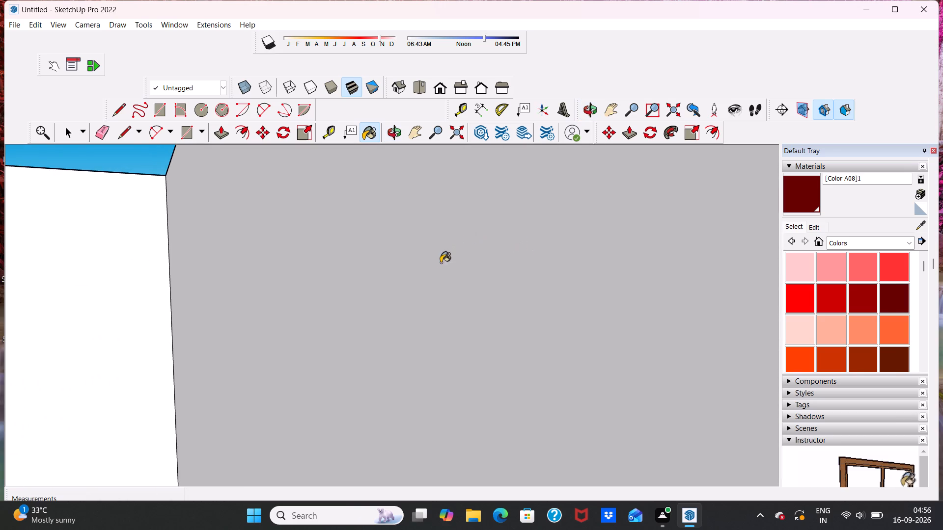
{"action": "scroll", "coordinate": [441, 263], "scroll_direction": "down", "scroll_amount": 1}
{"action": "scroll", "coordinate": [370, 266], "scroll_direction": "down", "scroll_amount": 6}
{"action": "scroll", "coordinate": [226, 285], "scroll_direction": "down", "scroll_amount": 5}
{"action": "scroll", "coordinate": [179, 291], "scroll_direction": "down", "scroll_amount": 4}
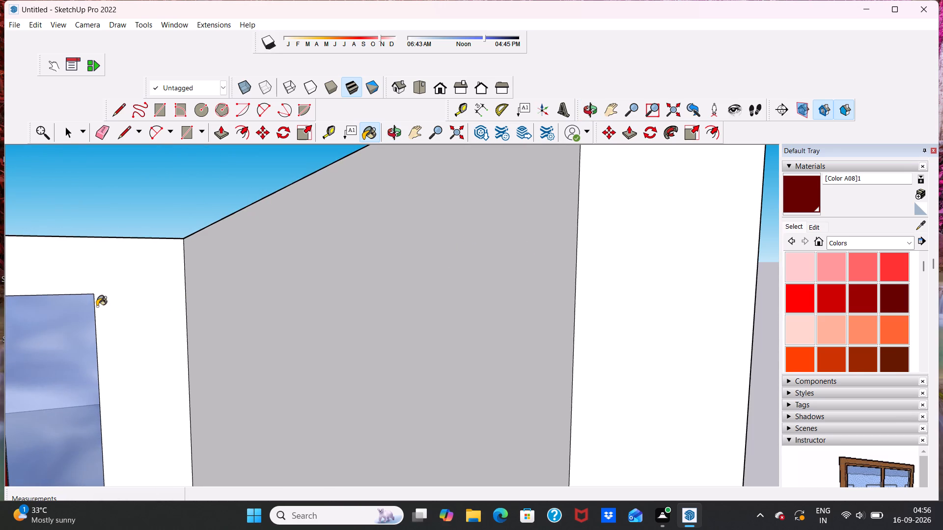
{"action": "middle_click_drag", "start_coordinate": [97, 306], "coordinate": [66, 306]}
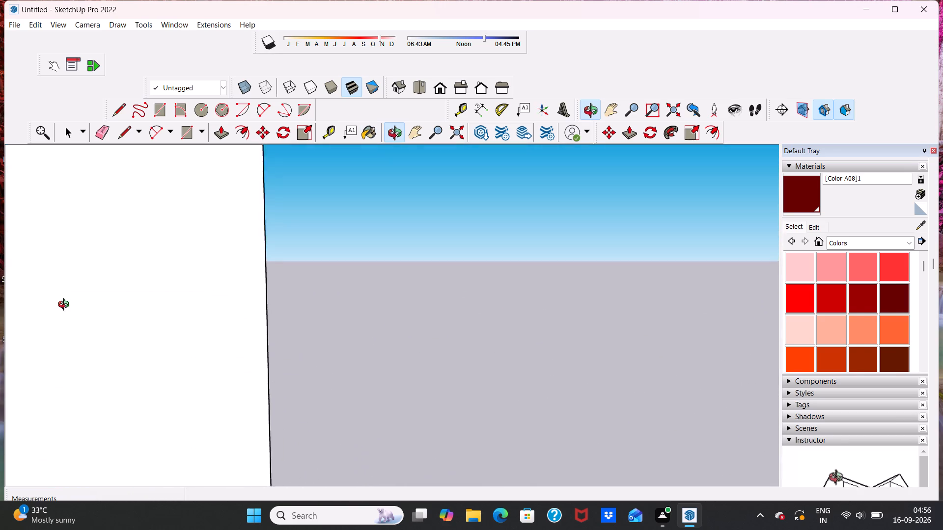
{"action": "middle_click_drag", "start_coordinate": [66, 306], "coordinate": [122, 328]}
{"action": "scroll", "coordinate": [152, 323], "scroll_direction": "down", "scroll_amount": 5}
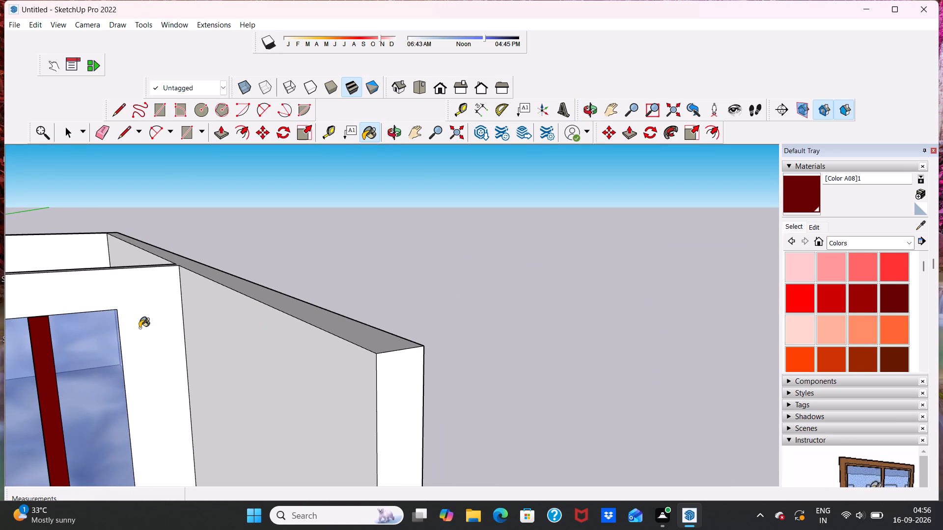
{"action": "middle_click_drag", "start_coordinate": [139, 328], "coordinate": [134, 400]}
{"action": "scroll", "coordinate": [110, 364], "scroll_direction": "up", "scroll_amount": 4}
{"action": "middle_click_drag", "start_coordinate": [97, 355], "coordinate": [88, 363]}
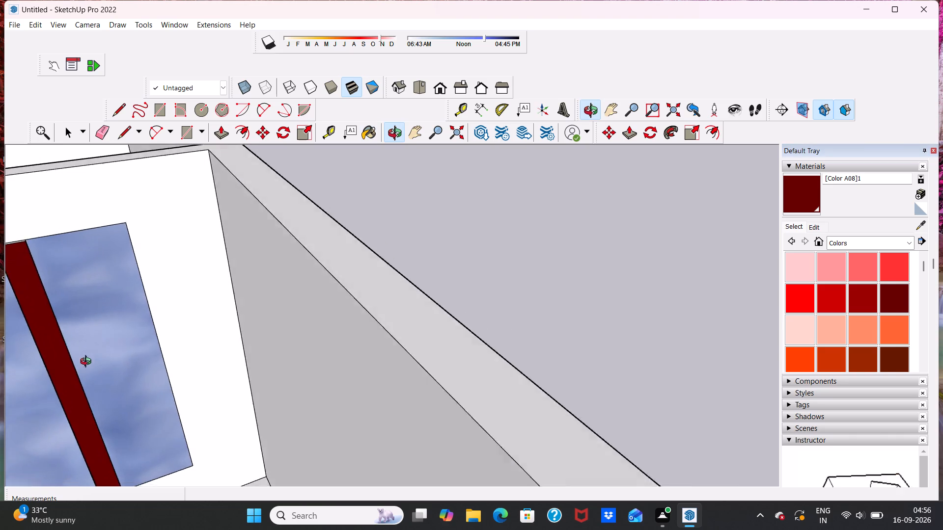
{"action": "middle_click_drag", "start_coordinate": [88, 363], "coordinate": [57, 370]}
{"action": "scroll", "coordinate": [89, 299], "scroll_direction": "up", "scroll_amount": 17}
{"action": "left_click", "coordinate": [81, 295]}
{"action": "scroll", "coordinate": [81, 295], "scroll_direction": "up", "scroll_amount": 13}
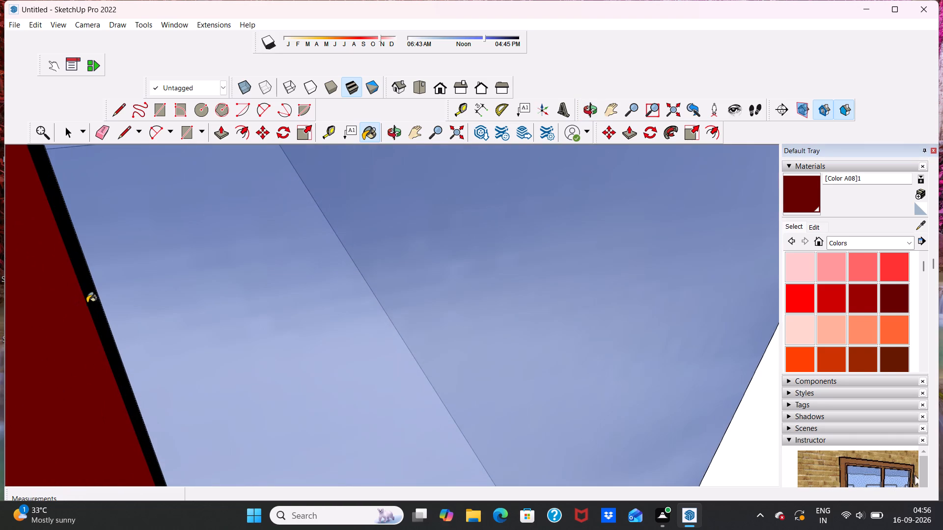
{"action": "left_click", "coordinate": [88, 302]}
{"action": "scroll", "coordinate": [88, 302], "scroll_direction": "down", "scroll_amount": 19}
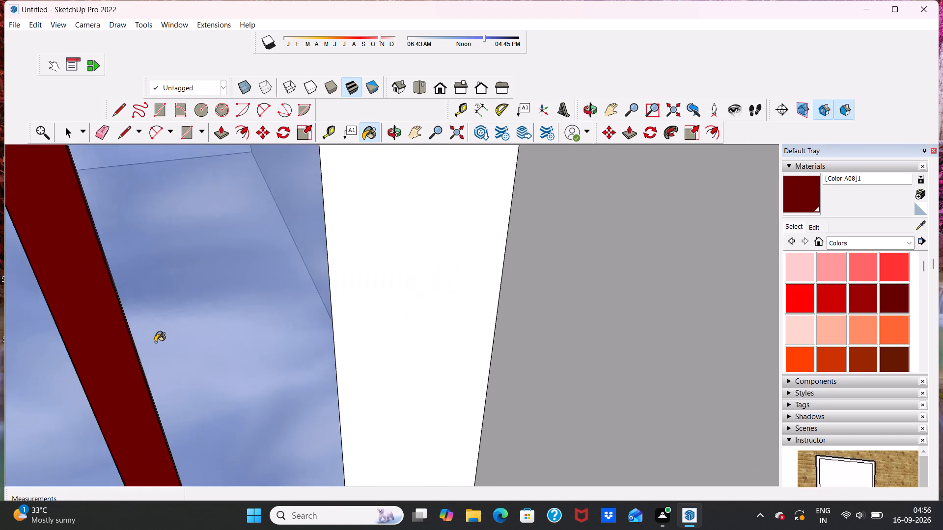
Paint the top end faces of all three strips on the glazed partition with Color A08.
{"action": "scroll", "coordinate": [133, 327], "scroll_direction": "down", "scroll_amount": 12}
{"action": "scroll", "coordinate": [86, 247], "scroll_direction": "up", "scroll_amount": 13}
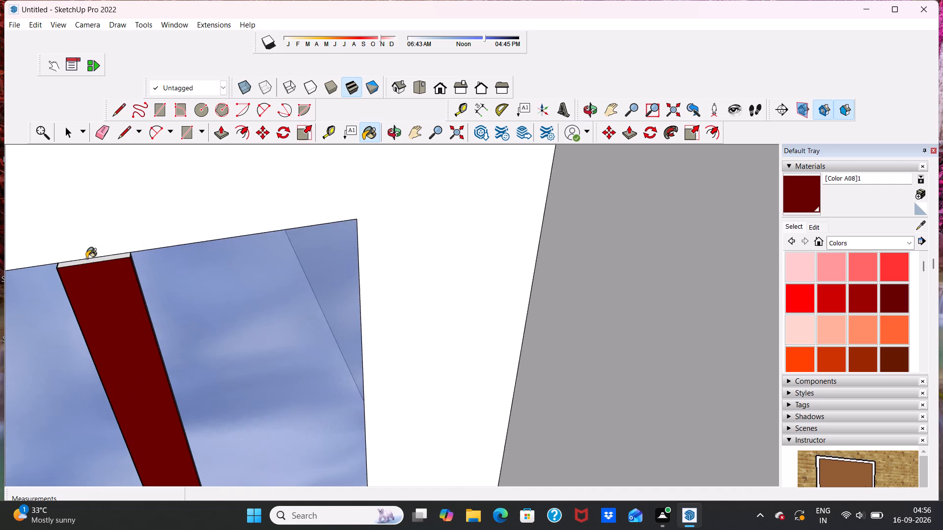
{"action": "left_click", "coordinate": [86, 258]}
{"action": "left_click", "coordinate": [87, 262]}
{"action": "scroll", "coordinate": [87, 262], "scroll_direction": "down", "scroll_amount": 11}
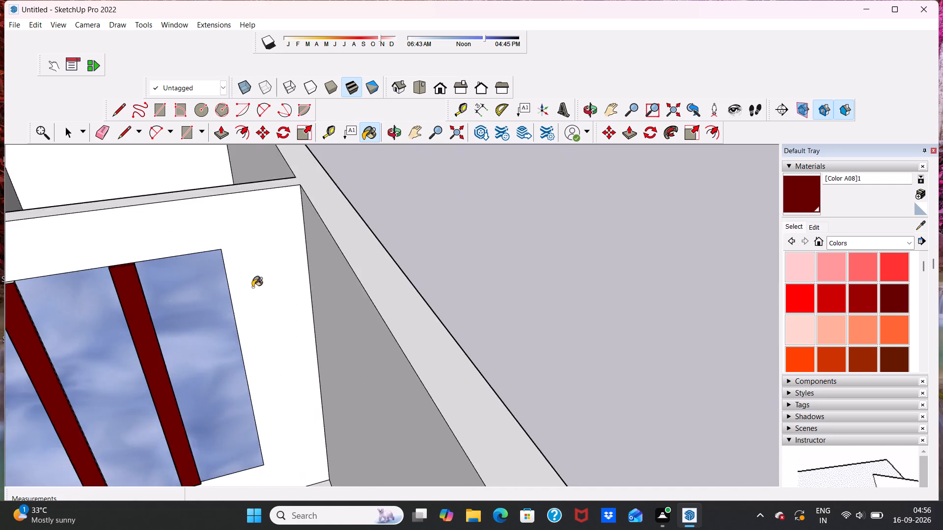
{"action": "scroll", "coordinate": [252, 287], "scroll_direction": "down", "scroll_amount": 9}
{"action": "scroll", "coordinate": [127, 291], "scroll_direction": "up", "scroll_amount": 12}
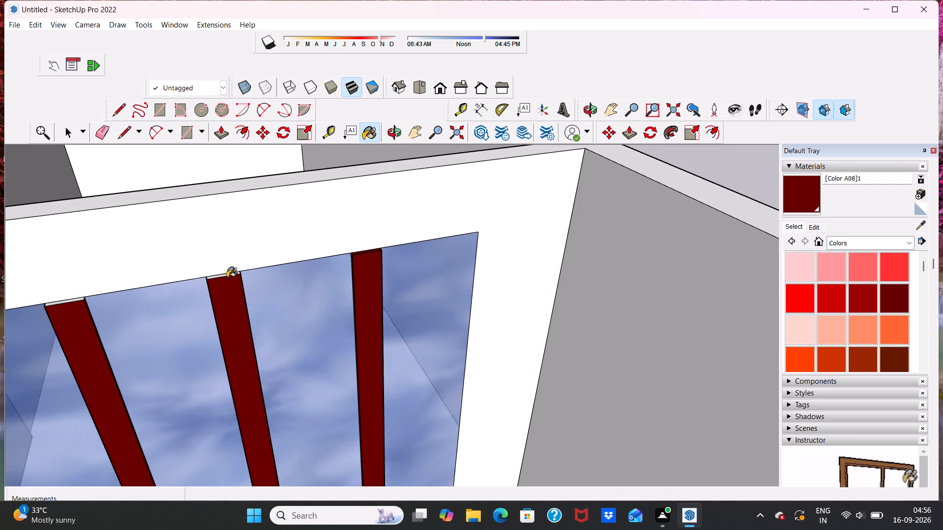
{"action": "left_click", "coordinate": [228, 274]}
{"action": "scroll", "coordinate": [61, 292], "scroll_direction": "up", "scroll_amount": 5}
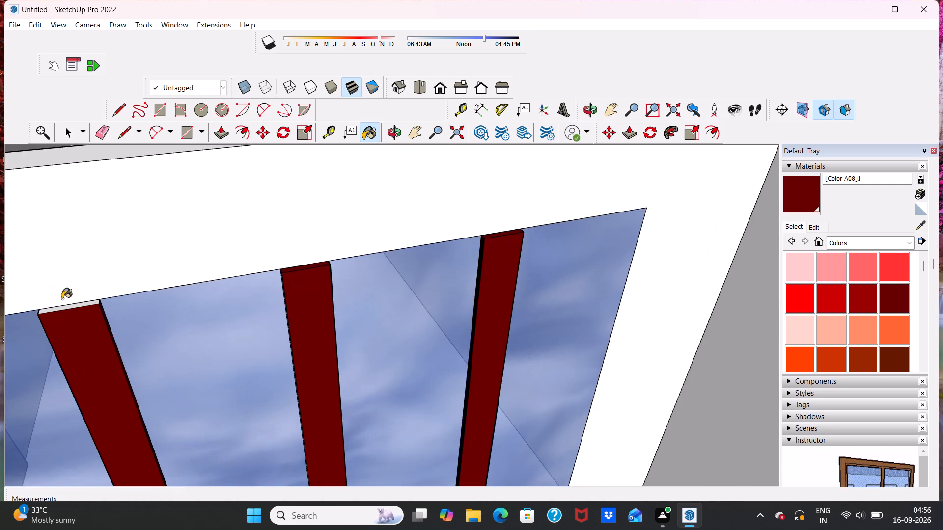
{"action": "left_click", "coordinate": [66, 305]}
{"action": "scroll", "coordinate": [82, 315], "scroll_direction": "up", "scroll_amount": 3}
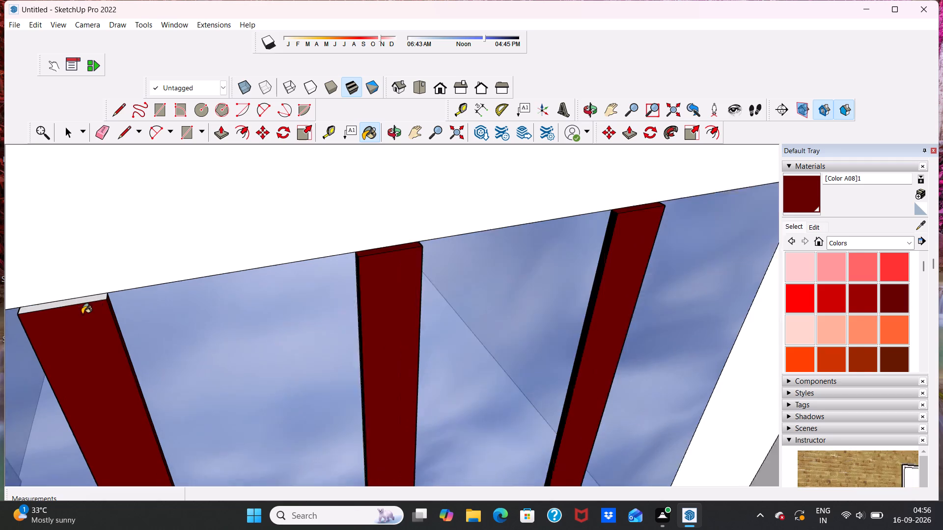
{"action": "scroll", "coordinate": [82, 314], "scroll_direction": "up", "scroll_amount": 8}
{"action": "left_click", "coordinate": [66, 298]}
Paint the side faces that face the doors on the middle and first strips with Color A08.
{"action": "middle_click_drag", "start_coordinate": [166, 327], "coordinate": [58, 327]}
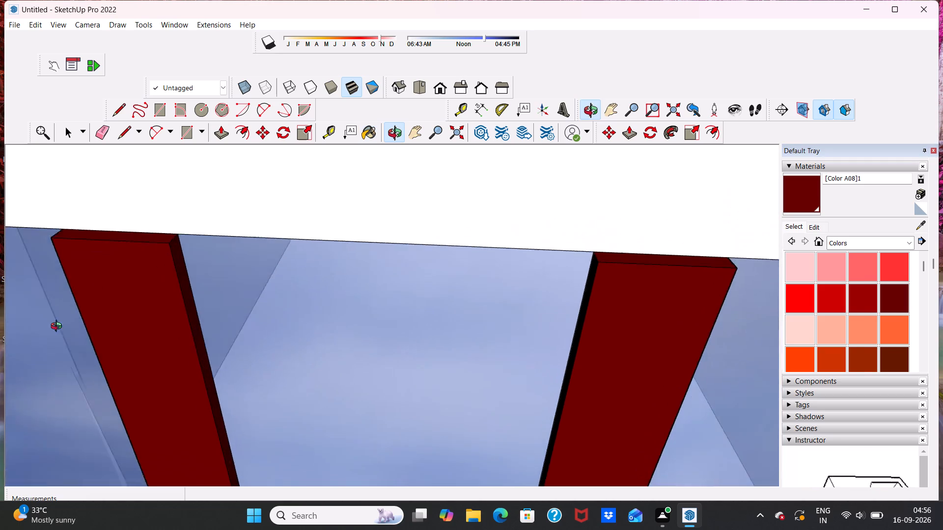
{"action": "middle_click_drag", "start_coordinate": [58, 327], "coordinate": [303, 289]}
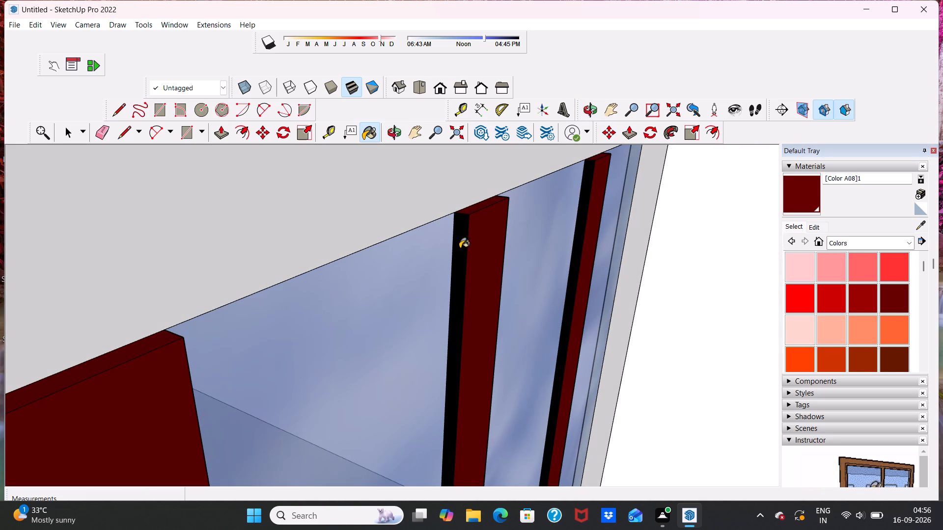
{"action": "left_click", "coordinate": [460, 248]}
{"action": "scroll", "coordinate": [460, 248], "scroll_direction": "down", "scroll_amount": 11}
{"action": "scroll", "coordinate": [328, 308], "scroll_direction": "up", "scroll_amount": 10}
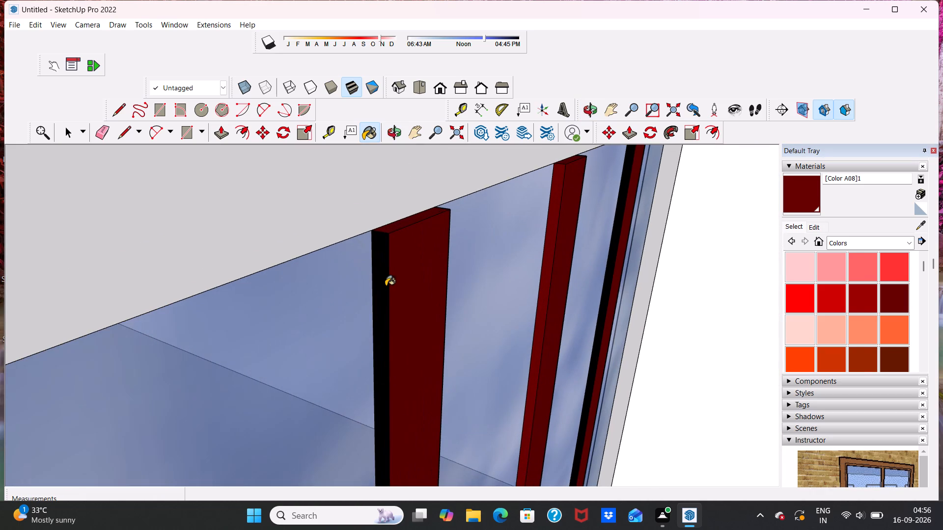
{"action": "left_click", "coordinate": [379, 273]}
{"action": "key", "text": "space"}
Paint the wall around the glazed partition and the adjoining outer wall with the side door in orange Color B04.
{"action": "scroll", "coordinate": [259, 306], "scroll_direction": "down", "scroll_amount": 3}
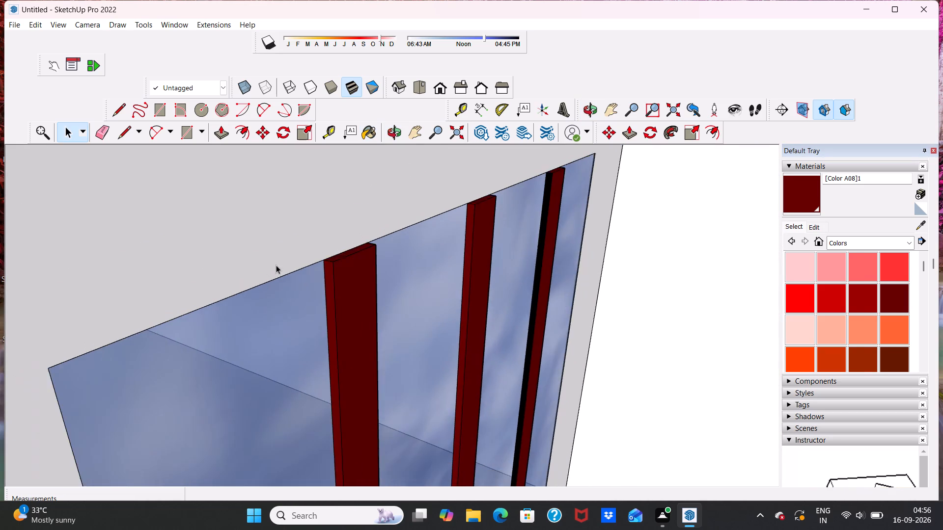
{"action": "scroll", "coordinate": [276, 265], "scroll_direction": "down", "scroll_amount": 15}
{"action": "middle_click_drag", "start_coordinate": [425, 267], "coordinate": [386, 201]}
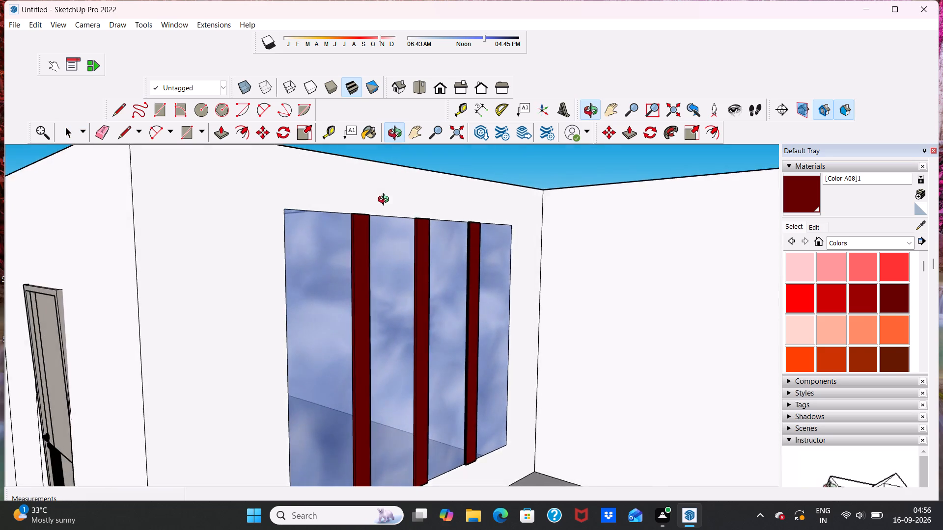
{"action": "middle_click_drag", "start_coordinate": [386, 201], "coordinate": [220, 186]}
{"action": "scroll", "coordinate": [254, 218], "scroll_direction": "down", "scroll_amount": 9}
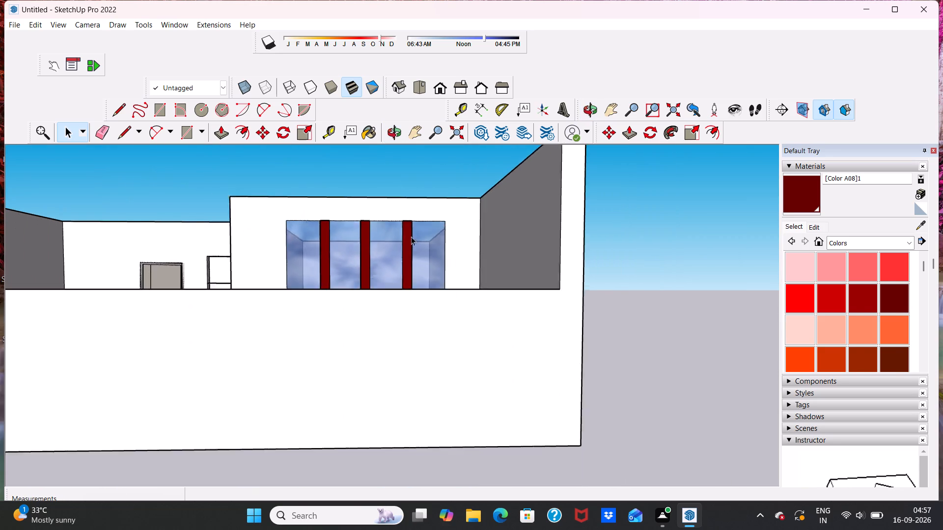
{"action": "scroll", "coordinate": [411, 237], "scroll_direction": "down", "scroll_amount": 2}
{"action": "middle_click_drag", "start_coordinate": [408, 235], "coordinate": [413, 295]}
{"action": "scroll", "coordinate": [223, 318], "scroll_direction": "up", "scroll_amount": 1}
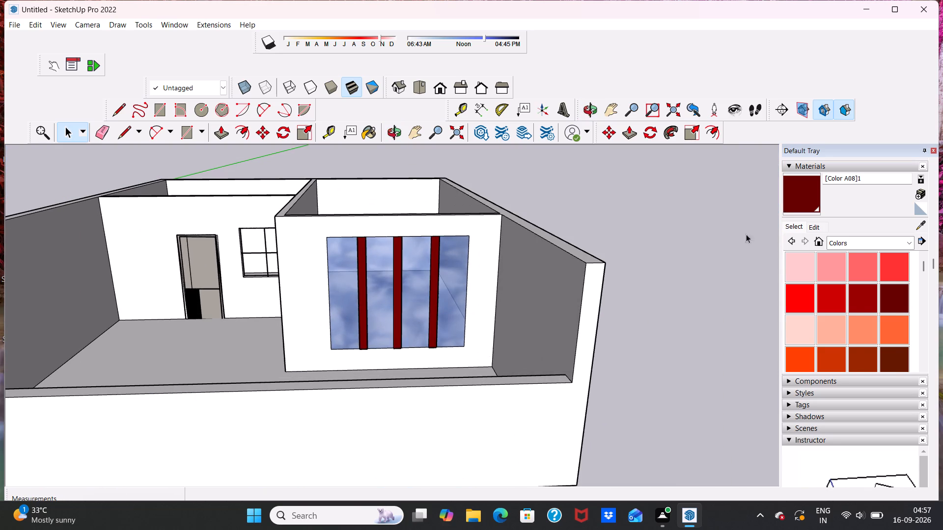
{"action": "left_click", "coordinate": [896, 329]}
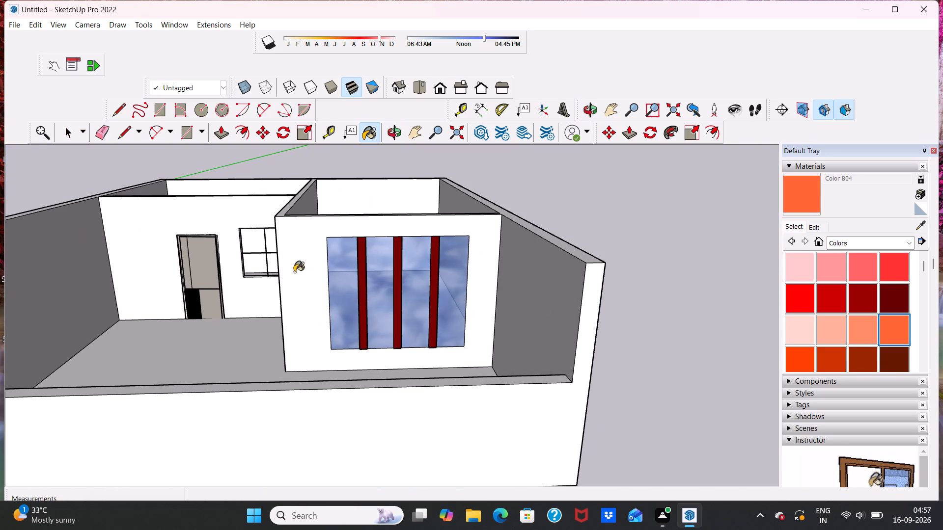
{"action": "left_click", "coordinate": [297, 270]}
{"action": "middle_click_drag", "start_coordinate": [375, 224], "coordinate": [502, 288]}
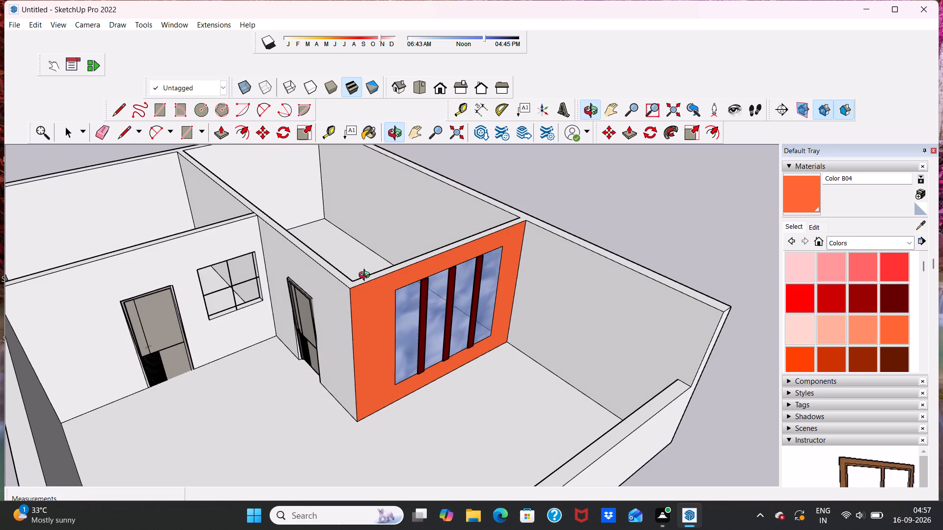
{"action": "left_click", "coordinate": [326, 288]}
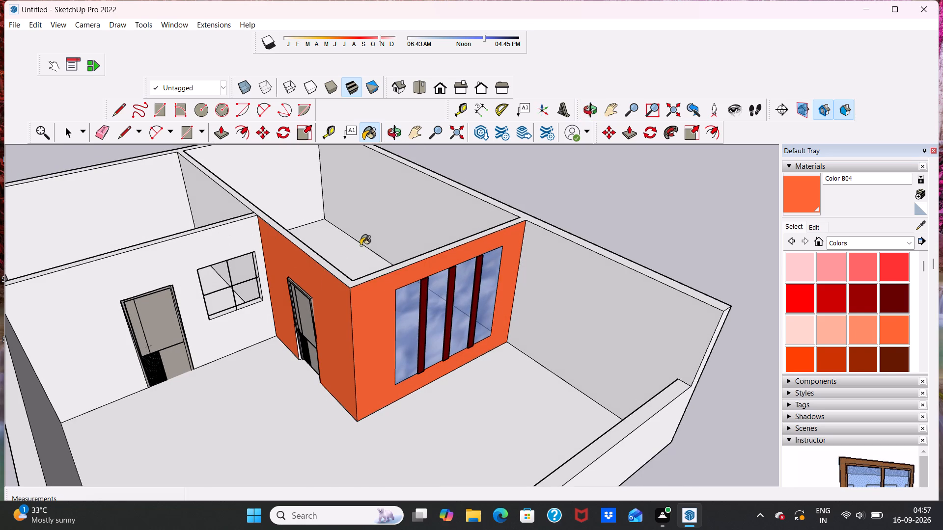
Paint the connected top faces of the enclosed room's walls and the outer walls with Color B04.
{"action": "scroll", "coordinate": [371, 245], "scroll_direction": "up", "scroll_amount": 3}
{"action": "scroll", "coordinate": [410, 286], "scroll_direction": "up", "scroll_amount": 1}
{"action": "left_click", "coordinate": [409, 286]}
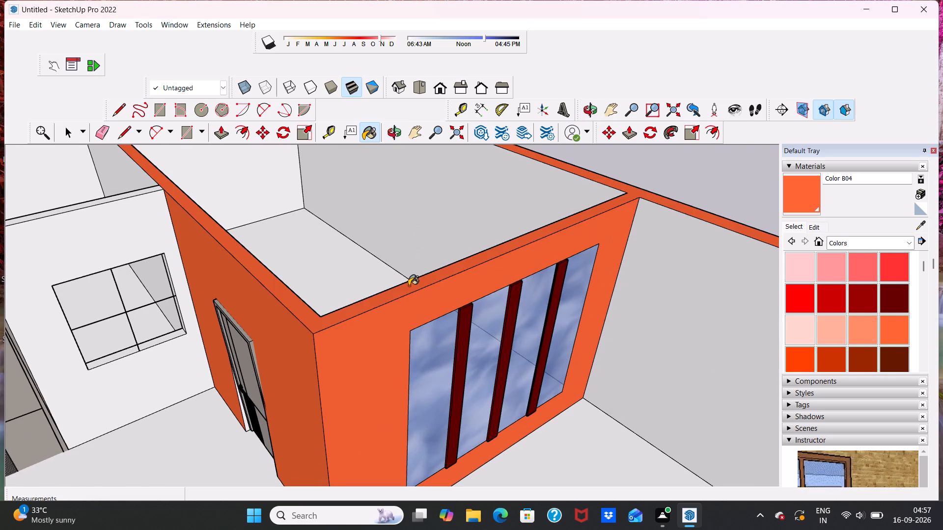
{"action": "scroll", "coordinate": [381, 277], "scroll_direction": "down", "scroll_amount": 10}
Paint the front face of the wall containing the door and four-pane window with pink Color A03.
{"action": "middle_click_drag", "start_coordinate": [399, 271], "coordinate": [254, 287]}
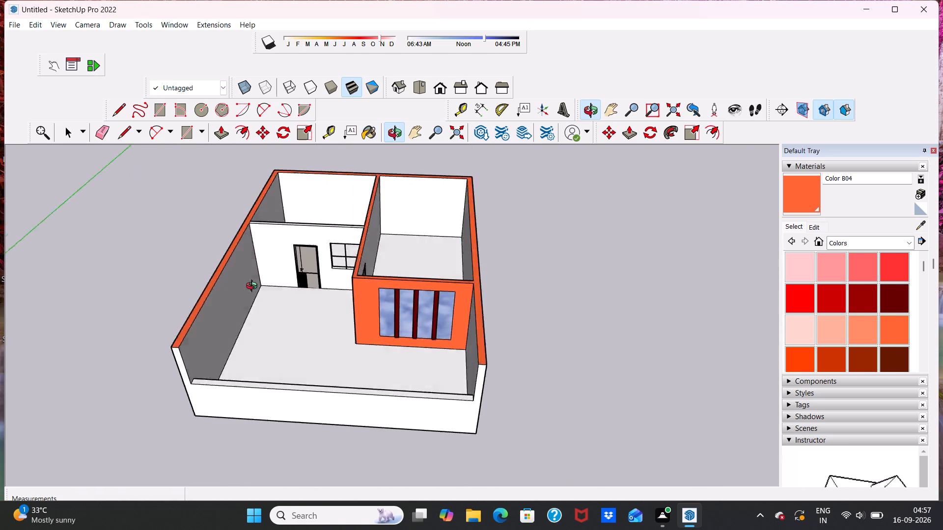
{"action": "middle_click_drag", "start_coordinate": [254, 287], "coordinate": [288, 219]}
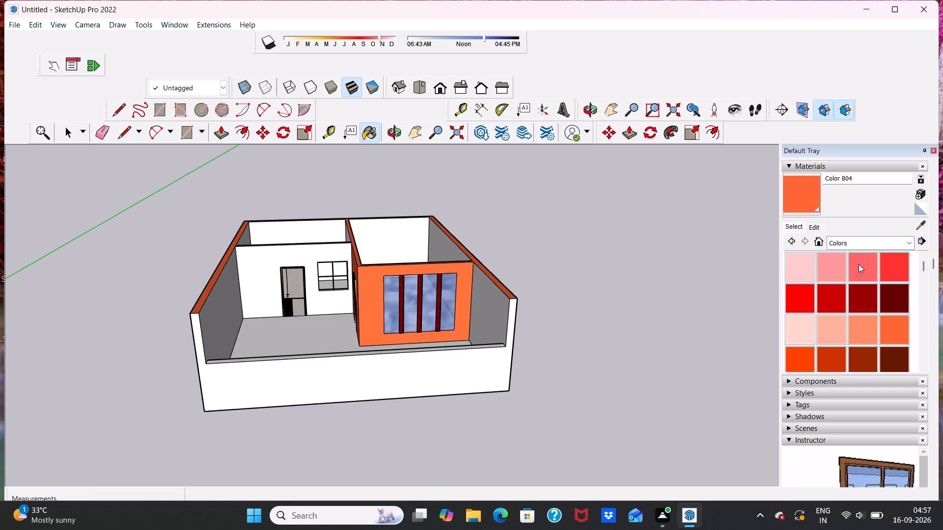
{"action": "left_click", "coordinate": [861, 263]}
{"action": "scroll", "coordinate": [209, 278], "scroll_direction": "up", "scroll_amount": 3}
{"action": "left_click", "coordinate": [282, 267]}
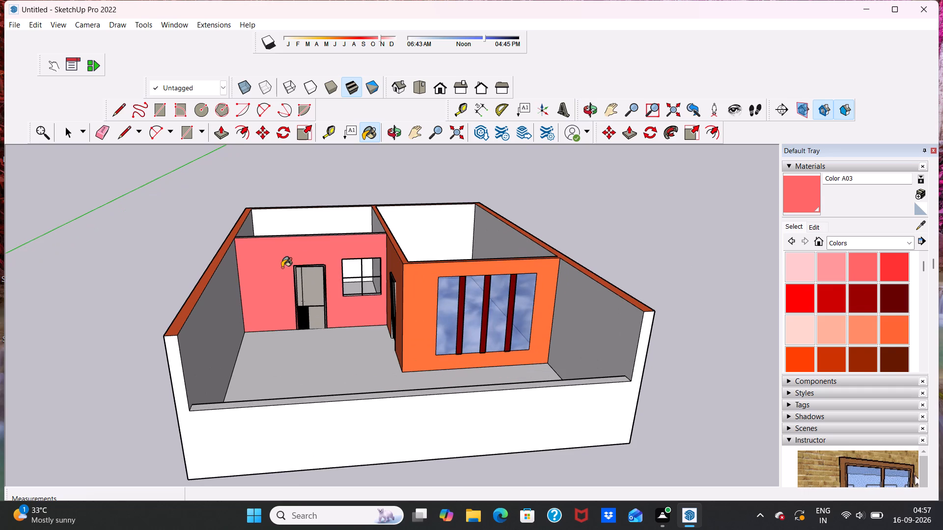
Paint the three inner wall faces of the room behind the four-pane window and the window wall's top with Color A03.
{"action": "middle_click_drag", "start_coordinate": [304, 235], "coordinate": [334, 390]}
{"action": "scroll", "coordinate": [243, 246], "scroll_direction": "up", "scroll_amount": 4}
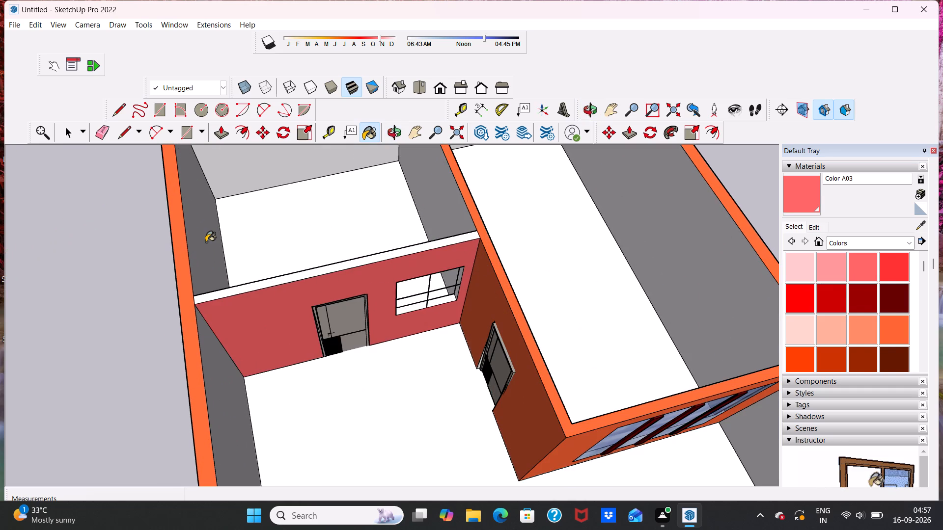
{"action": "left_click", "coordinate": [206, 242]}
{"action": "scroll", "coordinate": [225, 181], "scroll_direction": "up", "scroll_amount": 4}
{"action": "scroll", "coordinate": [264, 241], "scroll_direction": "down", "scroll_amount": 6}
{"action": "left_click", "coordinate": [265, 174]}
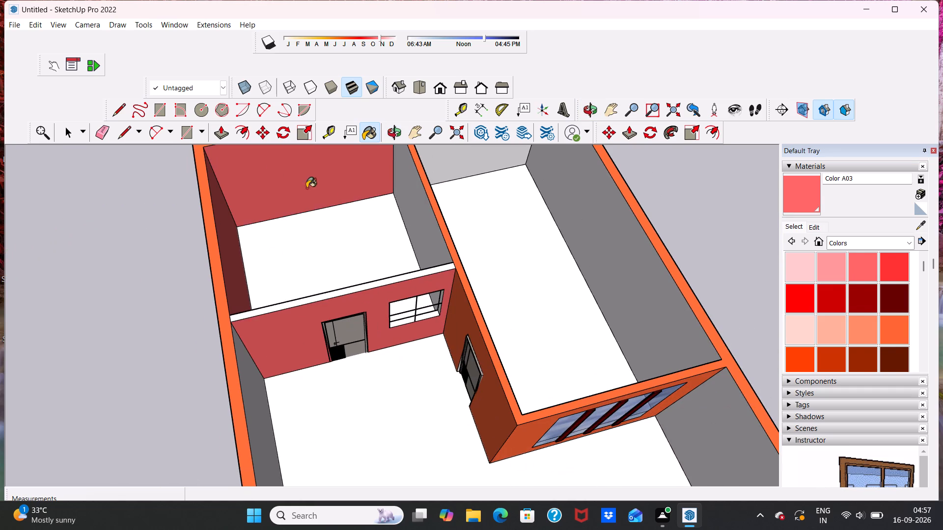
{"action": "left_click", "coordinate": [409, 212]}
{"action": "scroll", "coordinate": [403, 256], "scroll_direction": "down", "scroll_amount": 1}
{"action": "middle_click", "coordinate": [405, 259]}
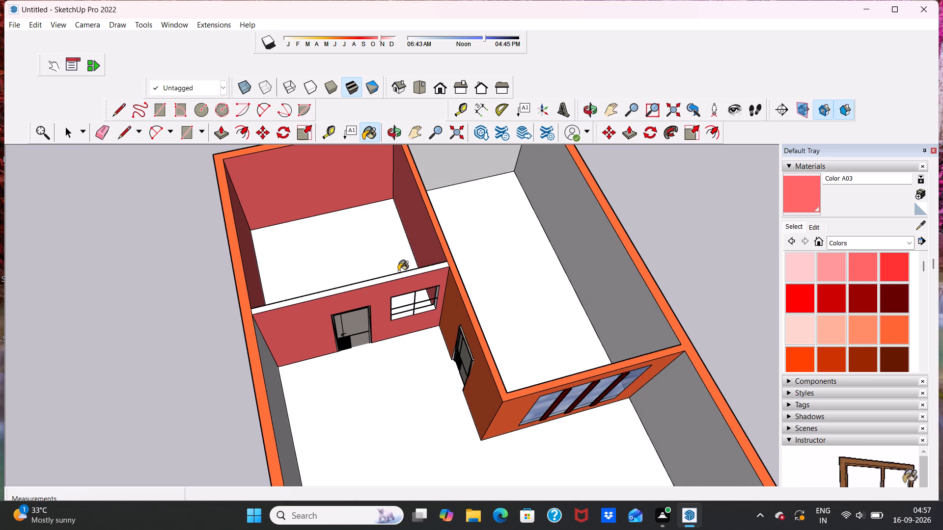
{"action": "left_click", "coordinate": [398, 275]}
{"action": "middle_click_drag", "start_coordinate": [398, 275], "coordinate": [316, 139]}
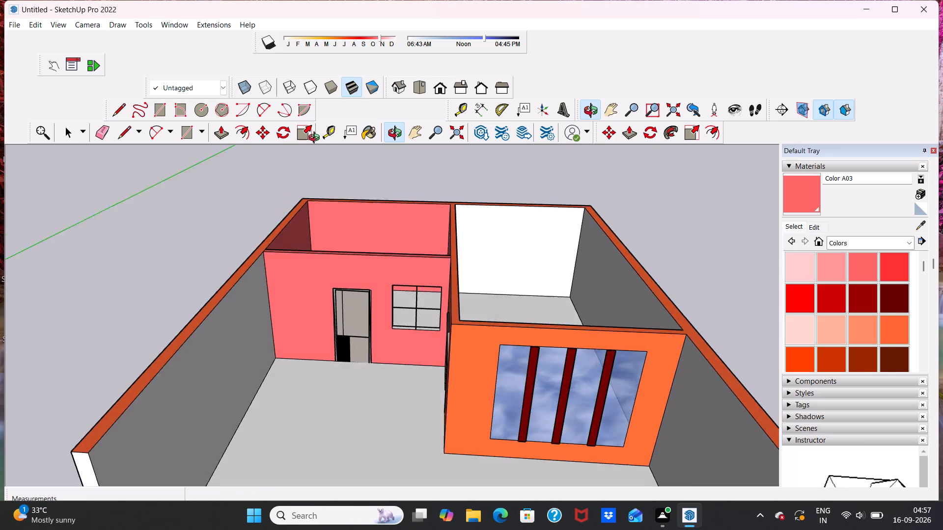
Paint the back, side and door-side inner walls of the room behind the glazed partition with cyan Color H03.
{"action": "middle_click_drag", "start_coordinate": [316, 139], "coordinate": [317, 125]}
{"action": "scroll", "coordinate": [855, 313], "scroll_direction": "up", "scroll_amount": 1}
{"action": "scroll", "coordinate": [868, 331], "scroll_direction": "down", "scroll_amount": 2}
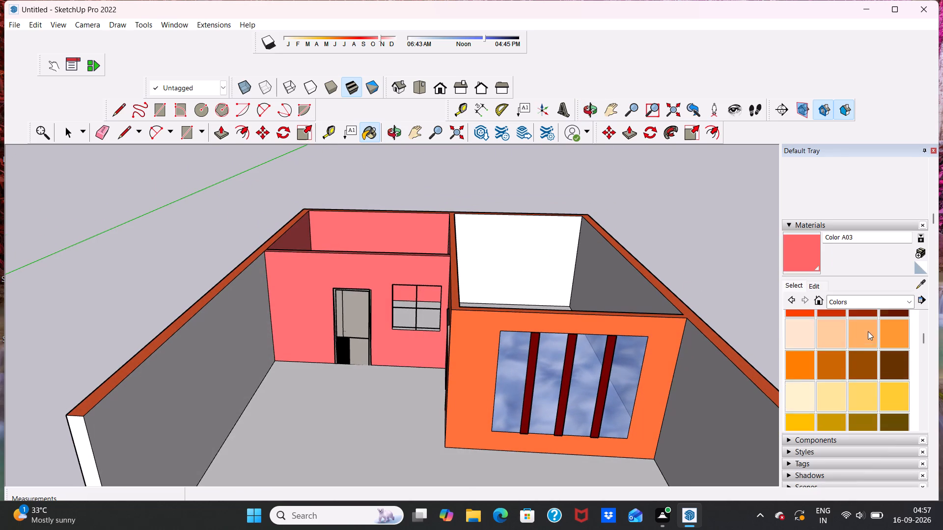
{"action": "scroll", "coordinate": [868, 331], "scroll_direction": "down", "scroll_amount": 1}
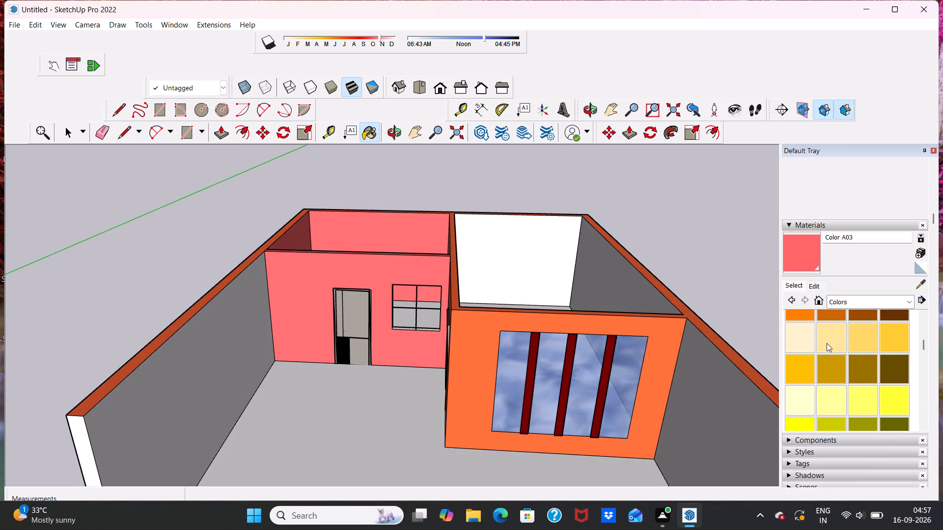
{"action": "scroll", "coordinate": [816, 338], "scroll_direction": "down", "scroll_amount": 4}
{"action": "left_click", "coordinate": [863, 351]}
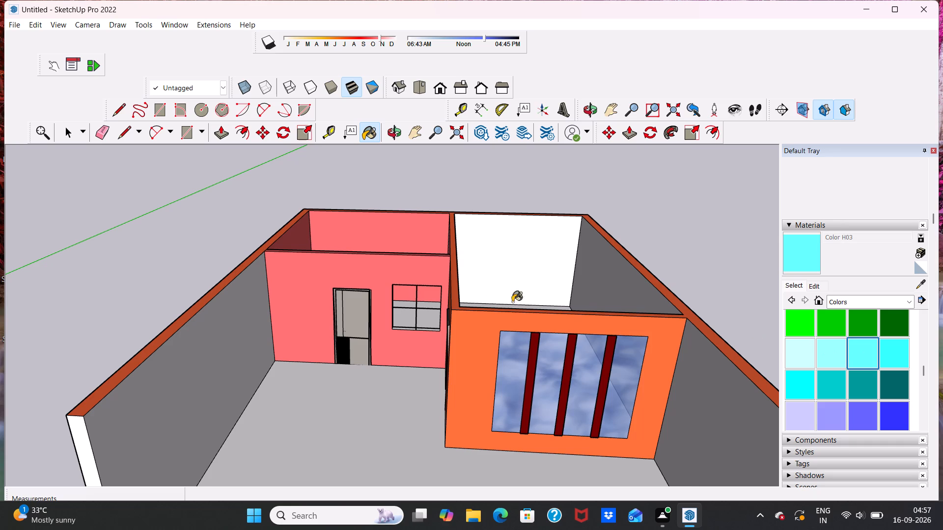
{"action": "scroll", "coordinate": [480, 275], "scroll_direction": "up", "scroll_amount": 1}
{"action": "left_click", "coordinate": [499, 247]}
{"action": "left_click", "coordinate": [636, 289]}
{"action": "middle_click_drag", "start_coordinate": [609, 292], "coordinate": [373, 334]}
{"action": "left_click", "coordinate": [458, 332]}
Paint the inner face of the outer side wall beside the pink door-and-window wall with magenta Color K04.
{"action": "middle_click_drag", "start_coordinate": [438, 341], "coordinate": [328, 346]}
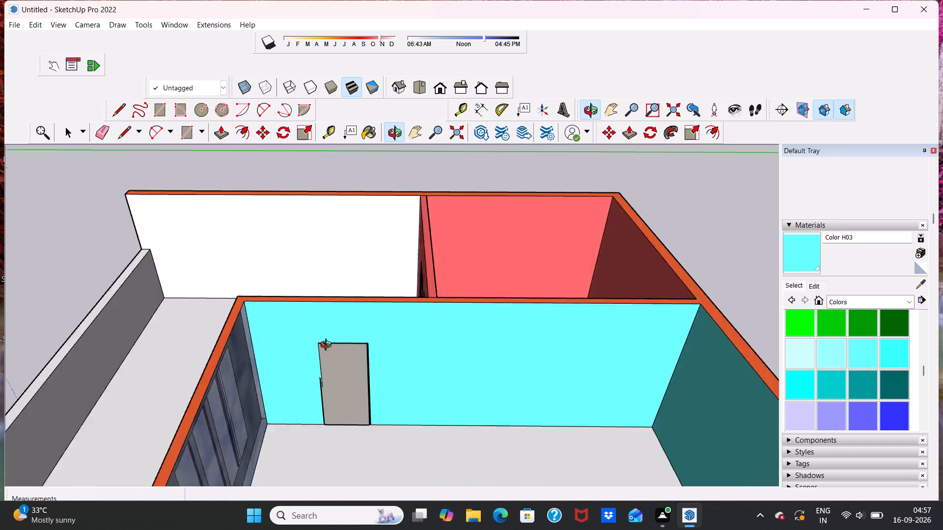
{"action": "middle_click_drag", "start_coordinate": [328, 346], "coordinate": [215, 343]}
{"action": "scroll", "coordinate": [187, 347], "scroll_direction": "up", "scroll_amount": 1}
{"action": "middle_click_drag", "start_coordinate": [203, 350], "coordinate": [332, 352]}
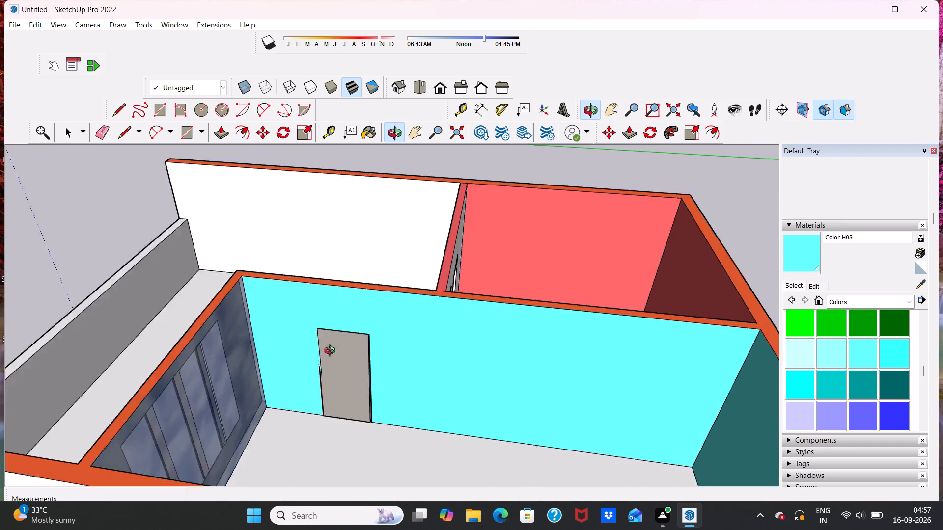
{"action": "middle_click_drag", "start_coordinate": [332, 352], "coordinate": [637, 264]}
{"action": "scroll", "coordinate": [600, 300], "scroll_direction": "up", "scroll_amount": 1}
{"action": "scroll", "coordinate": [598, 294], "scroll_direction": "down", "scroll_amount": 5}
{"action": "middle_click_drag", "start_coordinate": [600, 294], "coordinate": [613, 304]}
{"action": "scroll", "coordinate": [646, 301], "scroll_direction": "down", "scroll_amount": 4}
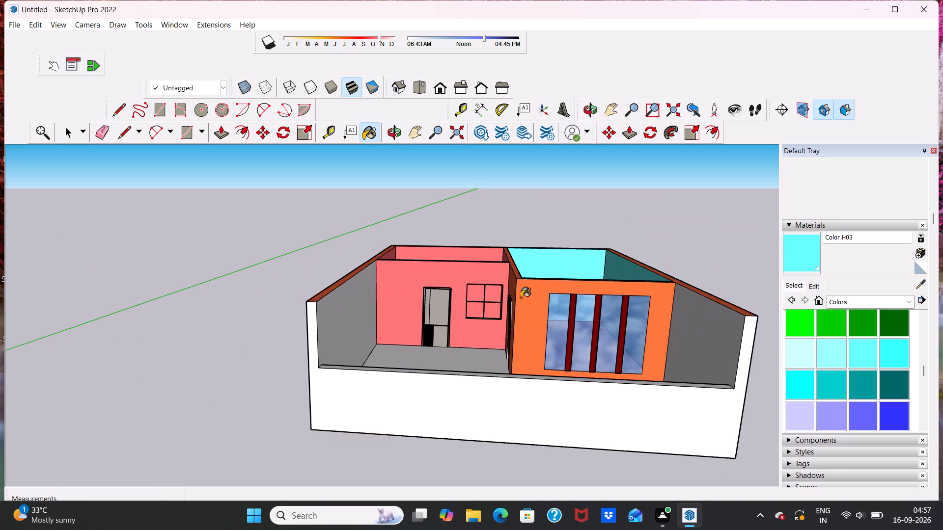
{"action": "scroll", "coordinate": [322, 302], "scroll_direction": "up", "scroll_amount": 3}
{"action": "scroll", "coordinate": [841, 334], "scroll_direction": "down", "scroll_amount": 2}
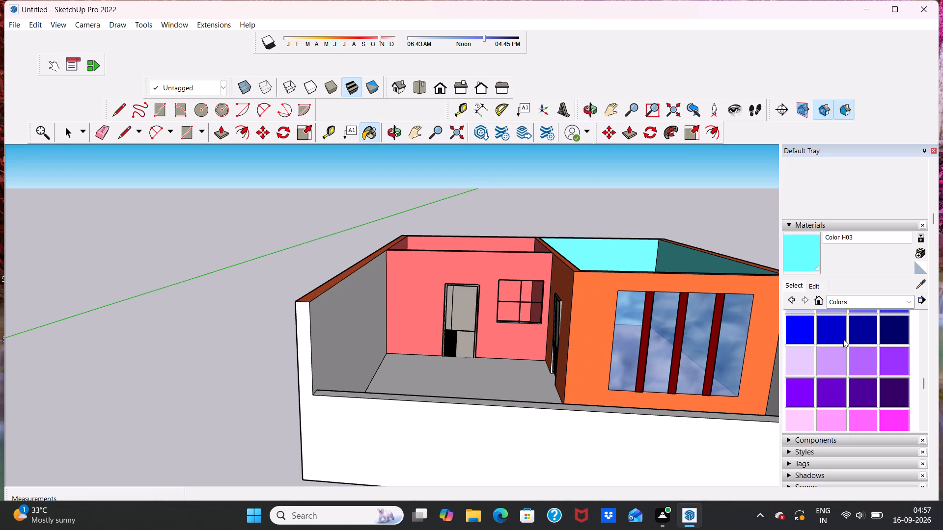
{"action": "scroll", "coordinate": [843, 339], "scroll_direction": "down", "scroll_amount": 1}
{"action": "left_click", "coordinate": [891, 359]}
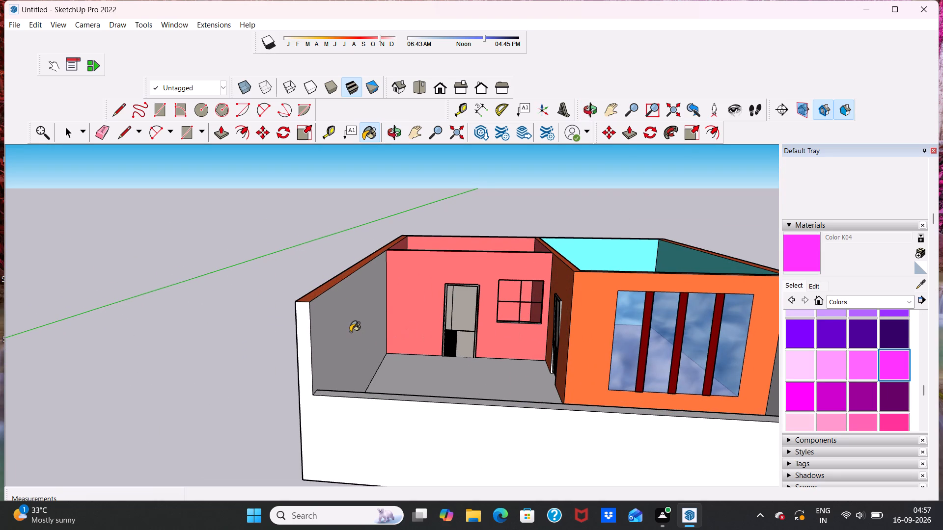
{"action": "left_click", "coordinate": [350, 331]}
{"action": "scroll", "coordinate": [386, 323], "scroll_direction": "down", "scroll_amount": 4}
{"action": "middle_click", "coordinate": [429, 311]}
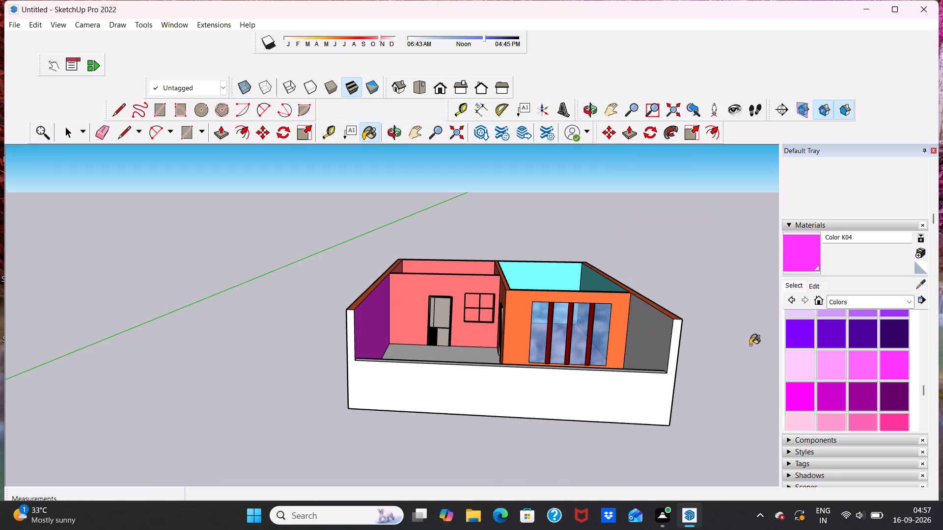
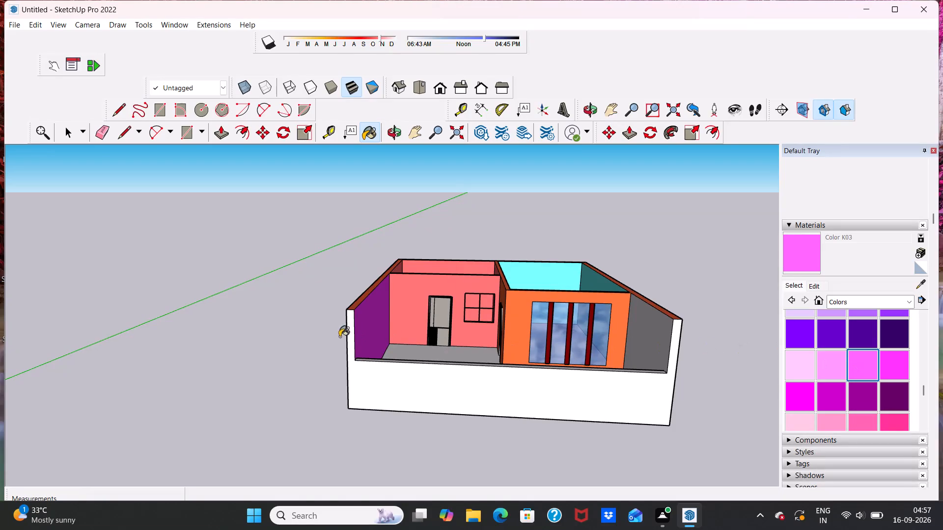
Paint the inner faces of the two side walls flanking the front veranda with Color K03.
{"action": "left_click", "coordinate": [369, 321]}
{"action": "scroll", "coordinate": [402, 326], "scroll_direction": "up", "scroll_amount": 4}
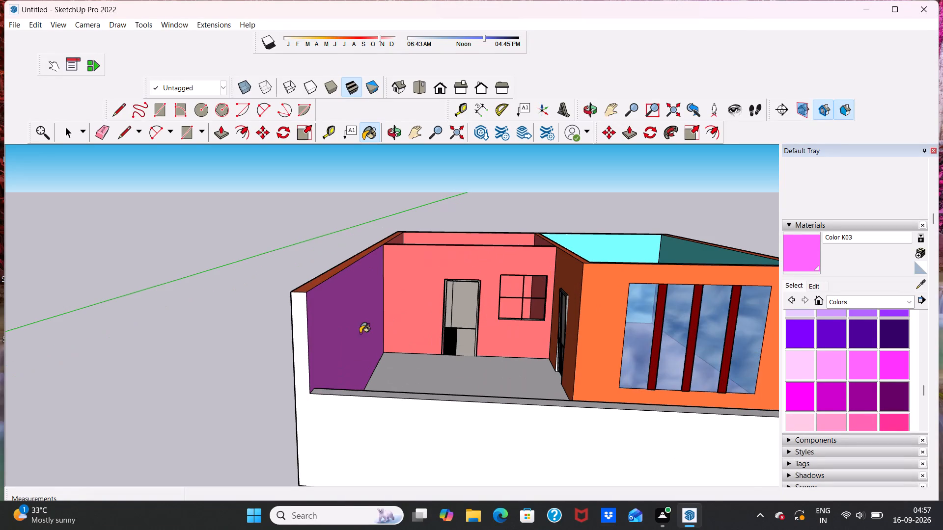
{"action": "middle_click_drag", "start_coordinate": [360, 333], "coordinate": [453, 363]}
{"action": "left_click", "coordinate": [732, 287]}
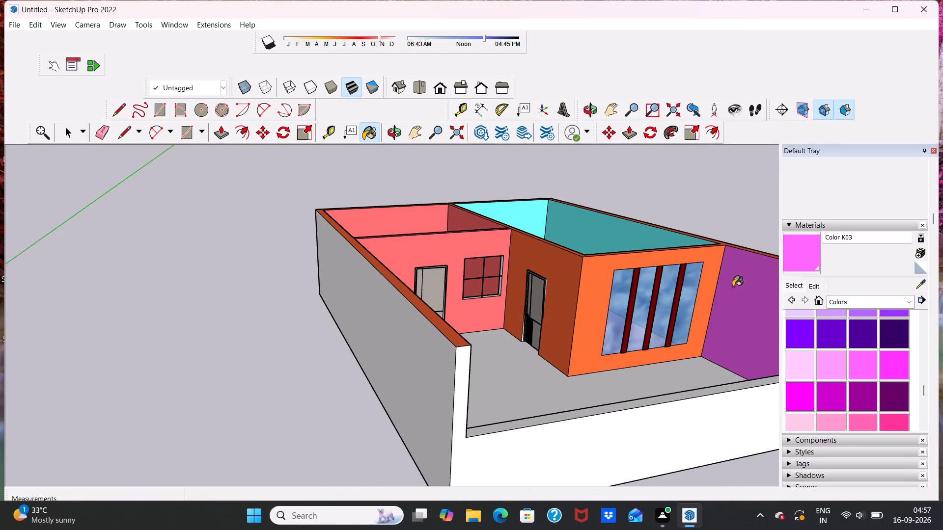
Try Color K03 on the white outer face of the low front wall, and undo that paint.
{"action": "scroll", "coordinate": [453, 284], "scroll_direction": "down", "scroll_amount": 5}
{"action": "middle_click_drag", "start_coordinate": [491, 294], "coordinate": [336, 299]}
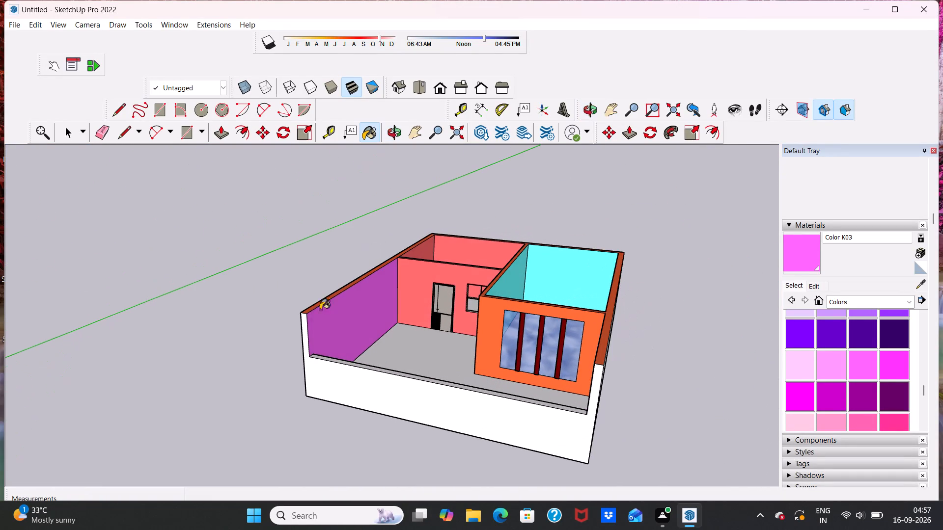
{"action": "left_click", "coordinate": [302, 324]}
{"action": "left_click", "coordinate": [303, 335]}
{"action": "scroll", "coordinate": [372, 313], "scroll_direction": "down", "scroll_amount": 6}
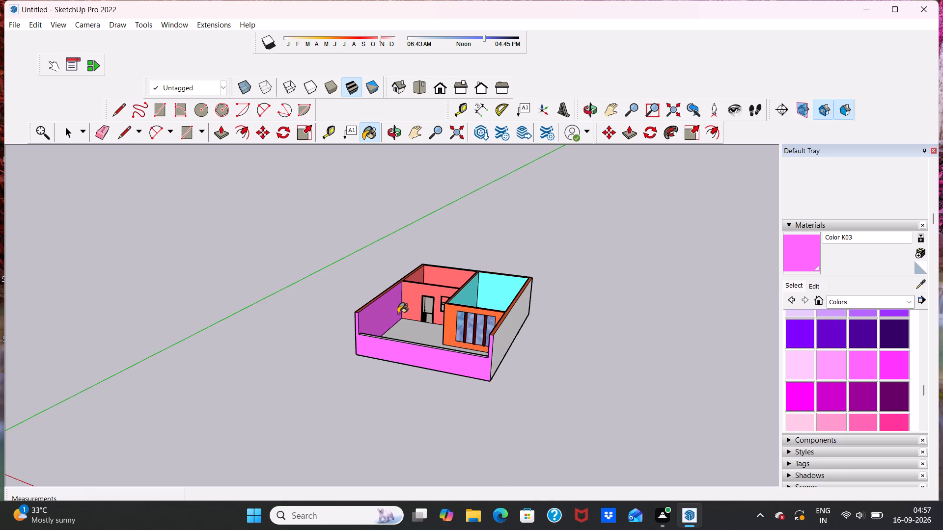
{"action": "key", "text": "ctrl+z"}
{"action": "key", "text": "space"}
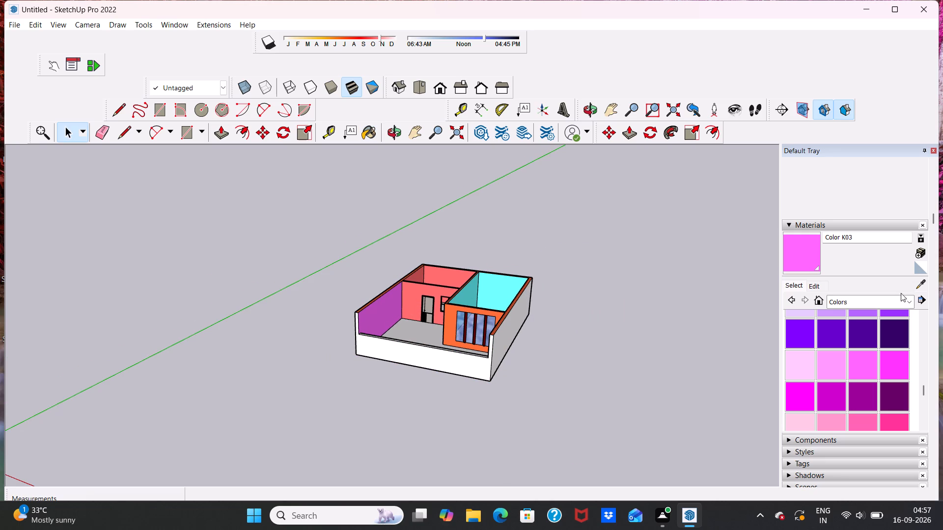
Pick Marble Carrara Gold Floor Tile from the Tile materials and apply it to the front veranda floor.
{"action": "left_click", "coordinate": [907, 301]}
{"action": "scroll", "coordinate": [876, 293], "scroll_direction": "down", "scroll_amount": 6}
{"action": "scroll", "coordinate": [850, 277], "scroll_direction": "up", "scroll_amount": 2}
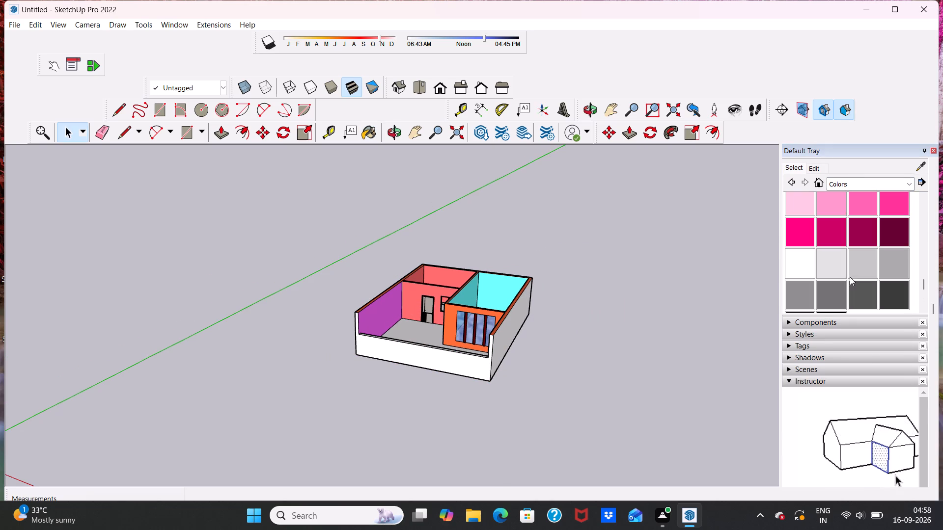
{"action": "left_click", "coordinate": [909, 185]}
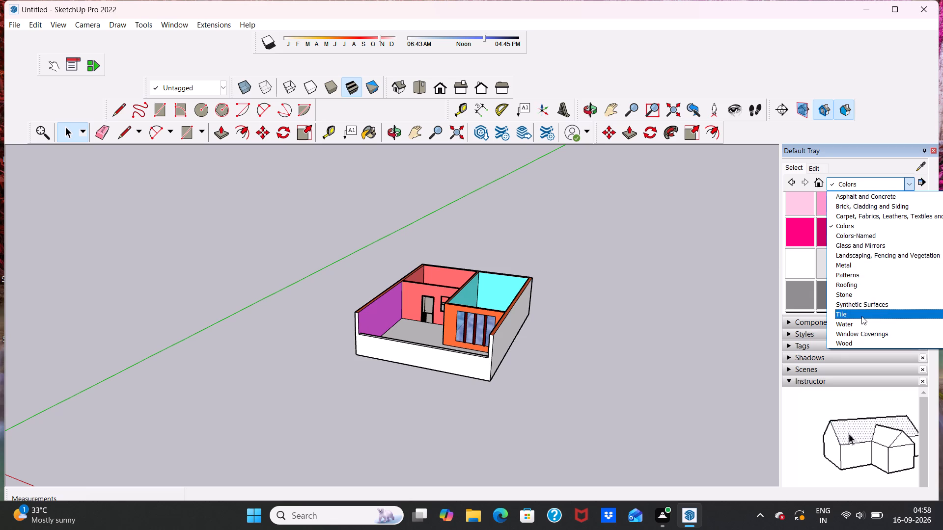
{"action": "left_click", "coordinate": [860, 316]}
{"action": "left_click", "coordinate": [863, 266]}
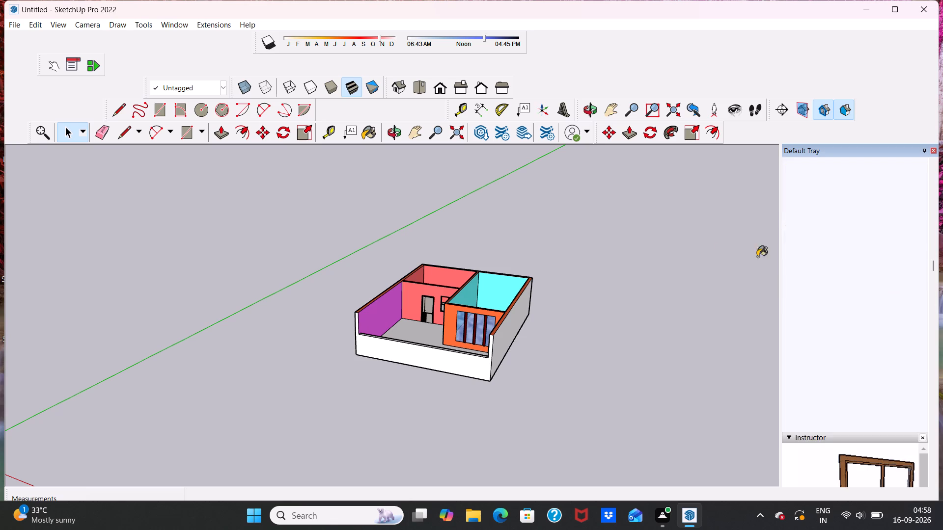
{"action": "left_click", "coordinate": [426, 322]}
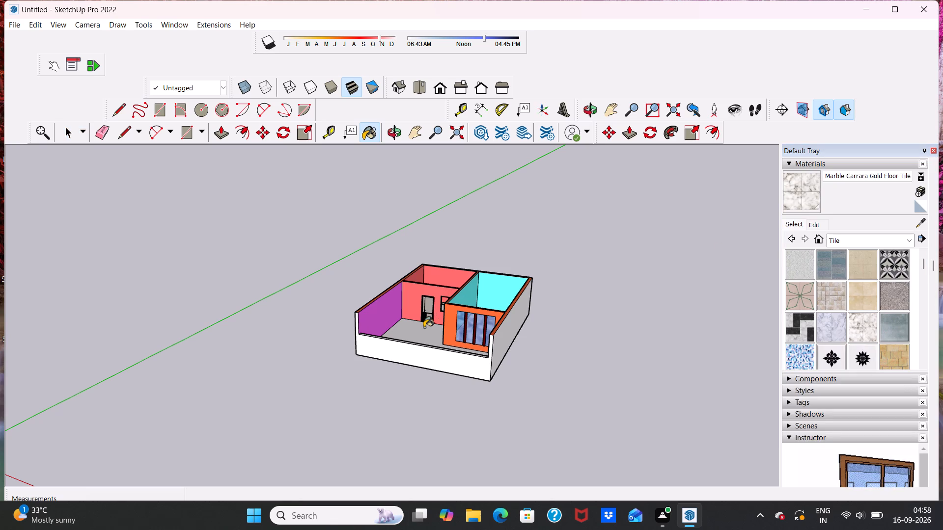
{"action": "scroll", "coordinate": [424, 327], "scroll_direction": "up", "scroll_amount": 12}
{"action": "left_click", "coordinate": [871, 332]}
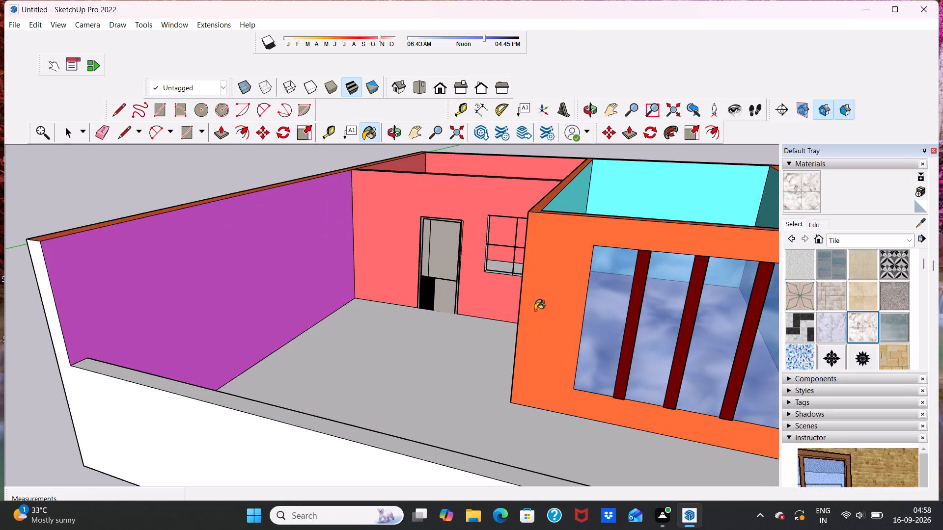
{"action": "left_click", "coordinate": [401, 339]}
{"action": "scroll", "coordinate": [407, 311], "scroll_direction": "down", "scroll_amount": 5}
{"action": "middle_click_drag", "start_coordinate": [428, 303], "coordinate": [533, 337]}
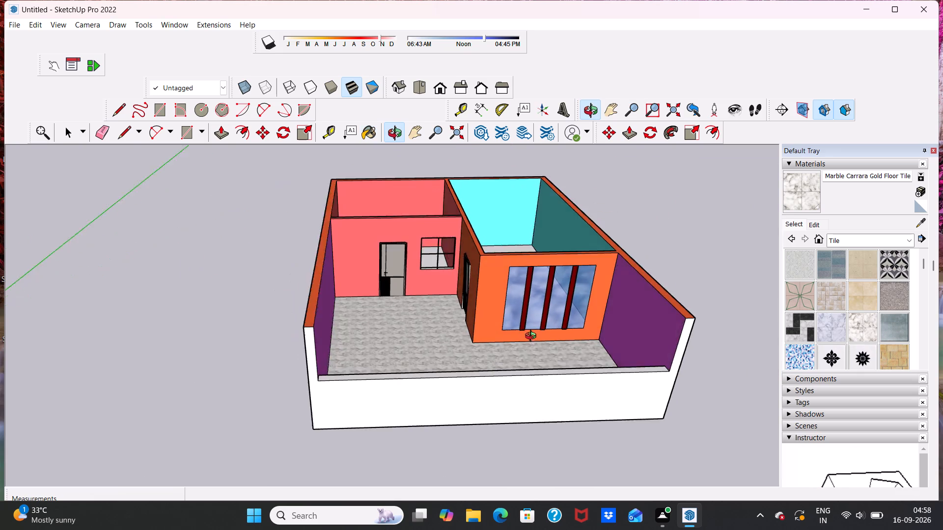
Apply Marble Carrara Gold Floor Tile to the floors of the cyan room and the rear pink room.
{"action": "middle_click_drag", "start_coordinate": [533, 337], "coordinate": [476, 361]}
{"action": "left_click", "coordinate": [552, 250]}
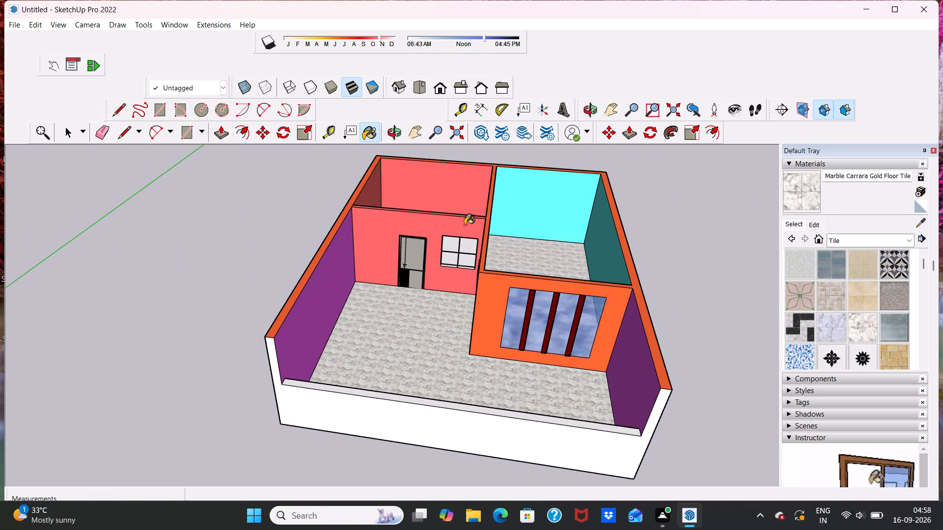
{"action": "middle_click_drag", "start_coordinate": [443, 213], "coordinate": [472, 341]}
{"action": "left_click", "coordinate": [408, 180]}
{"action": "scroll", "coordinate": [419, 215], "scroll_direction": "down", "scroll_amount": 4}
{"action": "key", "text": "space"}
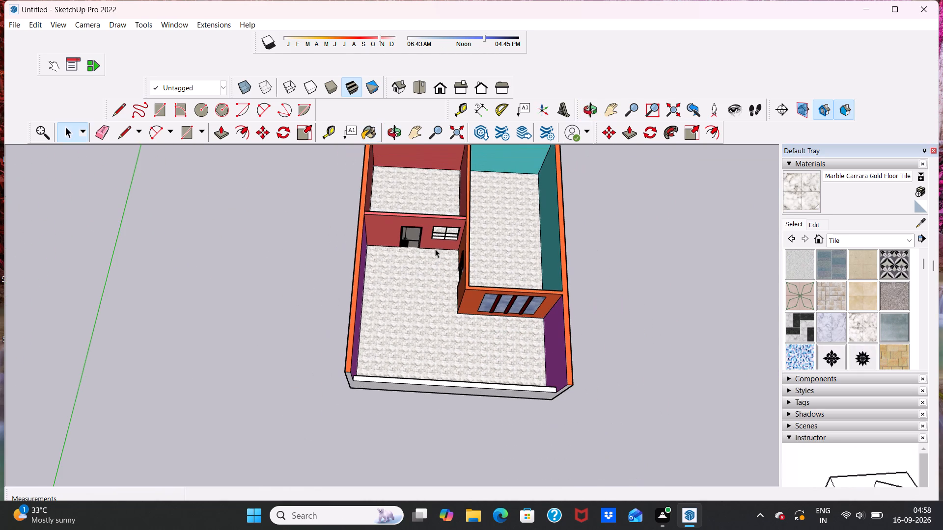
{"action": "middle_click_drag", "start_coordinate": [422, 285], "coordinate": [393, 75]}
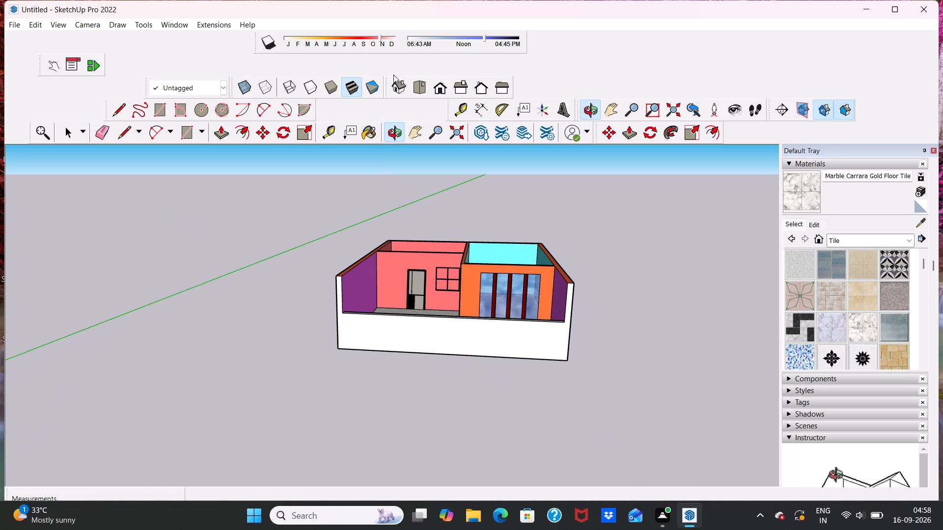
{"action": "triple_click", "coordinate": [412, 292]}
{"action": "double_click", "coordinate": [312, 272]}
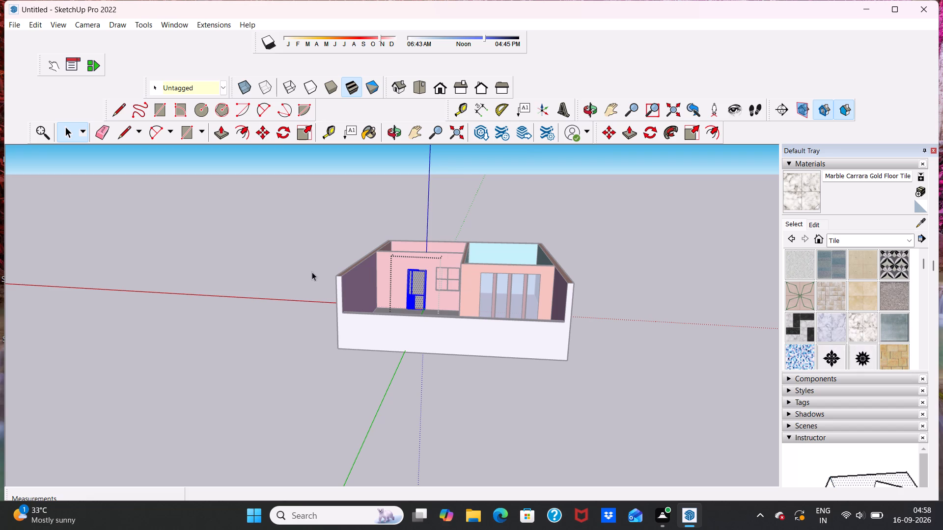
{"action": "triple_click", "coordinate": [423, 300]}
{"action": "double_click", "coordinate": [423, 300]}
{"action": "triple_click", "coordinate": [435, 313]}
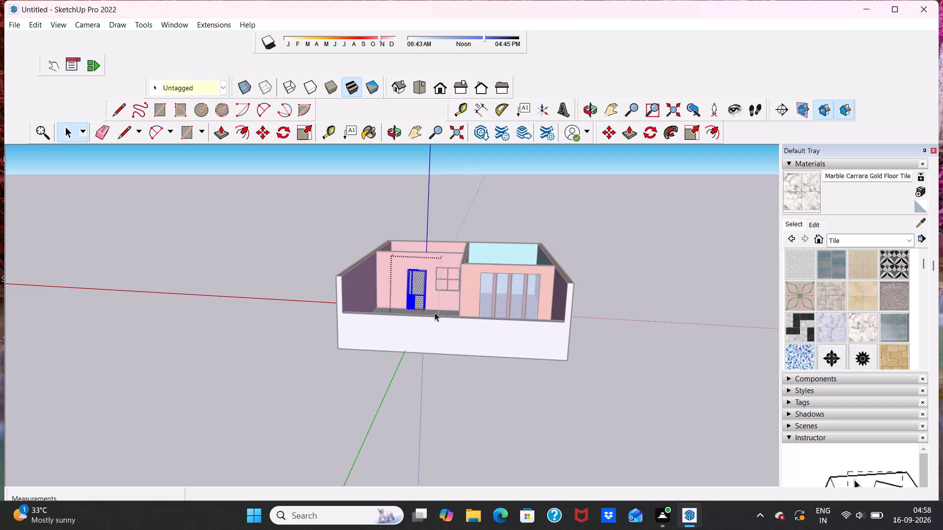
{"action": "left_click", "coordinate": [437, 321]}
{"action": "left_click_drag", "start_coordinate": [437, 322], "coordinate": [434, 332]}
Select all connected house geometry, without the door, and copy it 10' straight up with Move as a second storey.
{"action": "triple_click", "coordinate": [431, 331]}
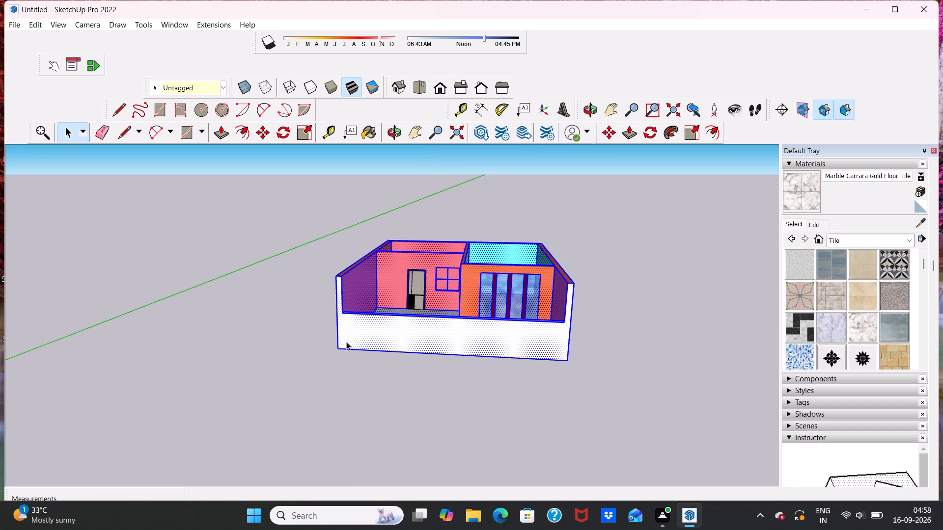
{"action": "left_click", "coordinate": [255, 129]}
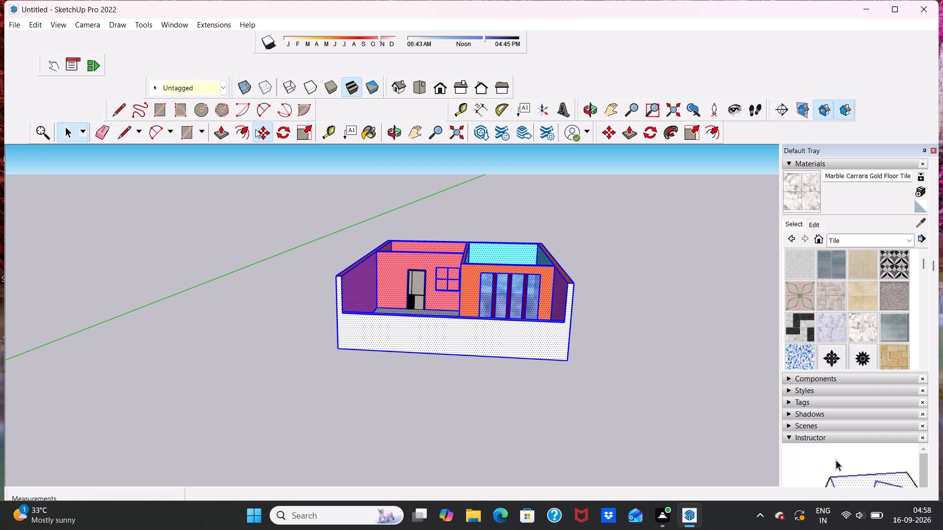
{"action": "left_click", "coordinate": [337, 350]}
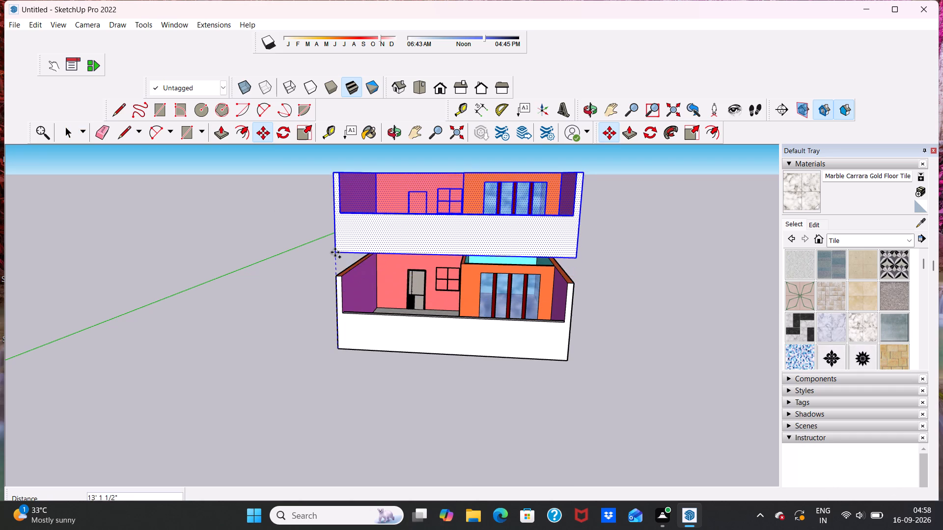
{"action": "left_click", "coordinate": [334, 272]}
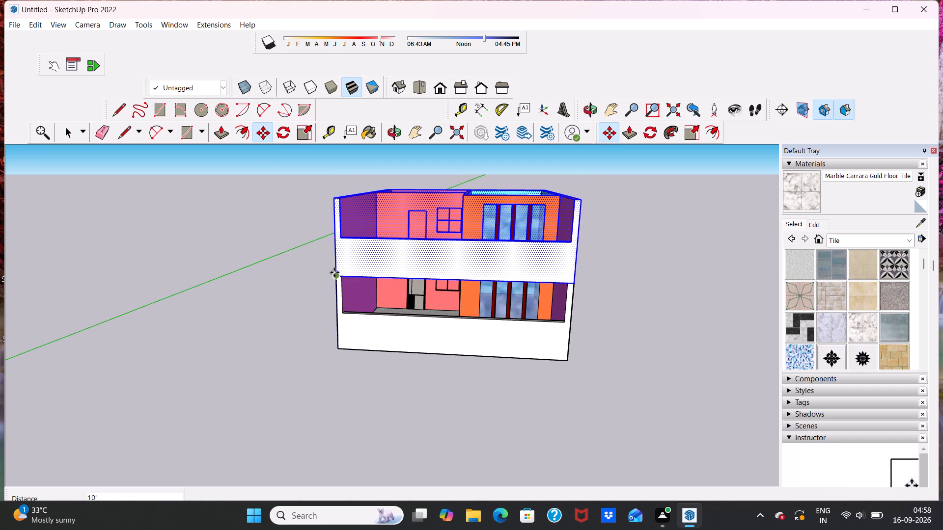
{"action": "key", "text": "space"}
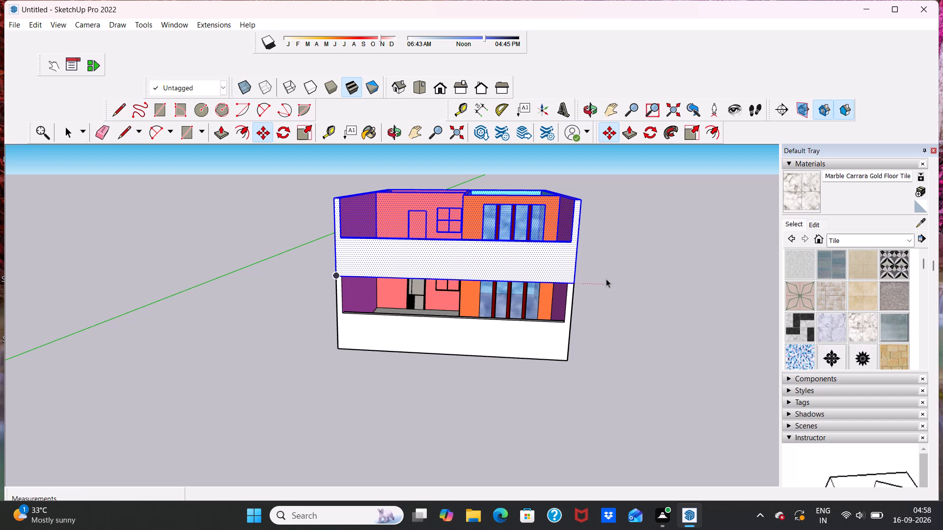
{"action": "left_click", "coordinate": [607, 278]}
Examine the stacked two-storey house from the front, rear, sides and above, including both veranda levels.
{"action": "middle_click_drag", "start_coordinate": [608, 278], "coordinate": [160, 285]}
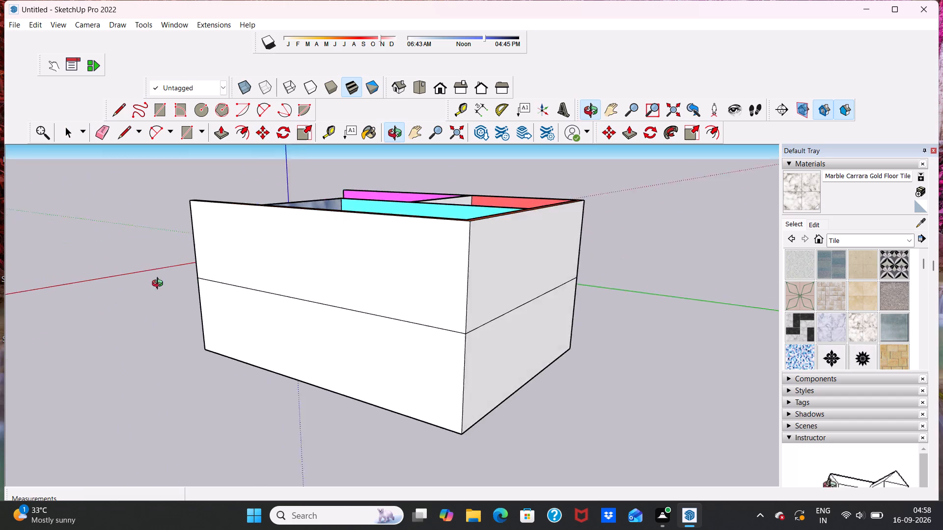
{"action": "middle_click_drag", "start_coordinate": [160, 285], "coordinate": [572, 301]}
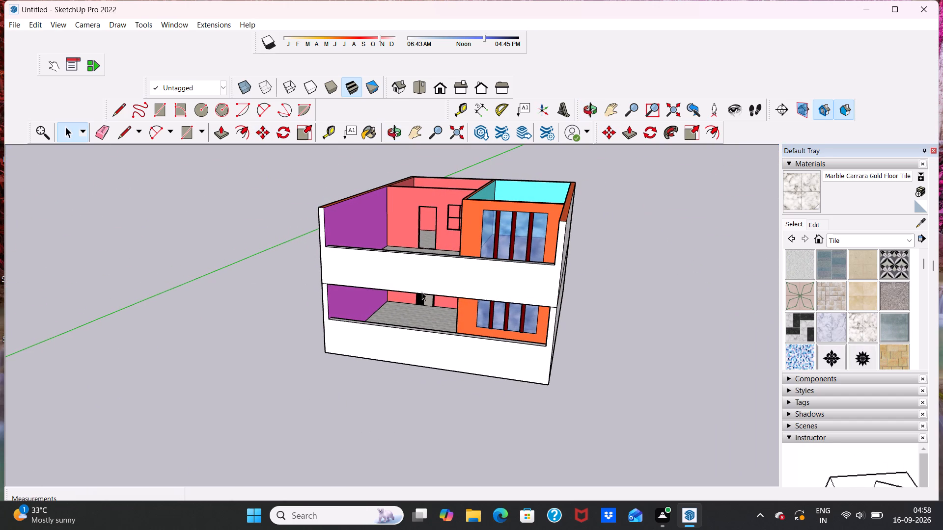
{"action": "scroll", "coordinate": [264, 300], "scroll_direction": "up", "scroll_amount": 1}
{"action": "double_click", "coordinate": [264, 300]}
{"action": "middle_click_drag", "start_coordinate": [446, 312], "coordinate": [454, 301]}
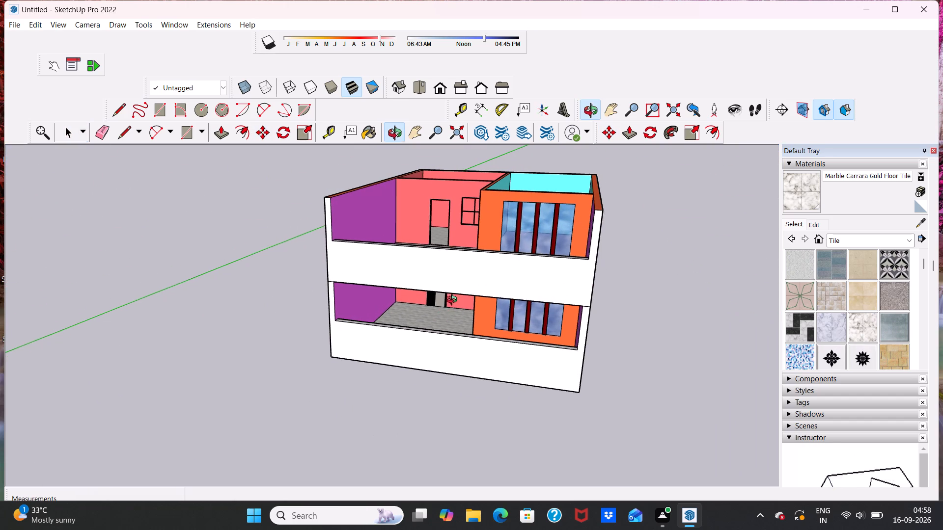
{"action": "middle_click_drag", "start_coordinate": [454, 301], "coordinate": [493, 341]}
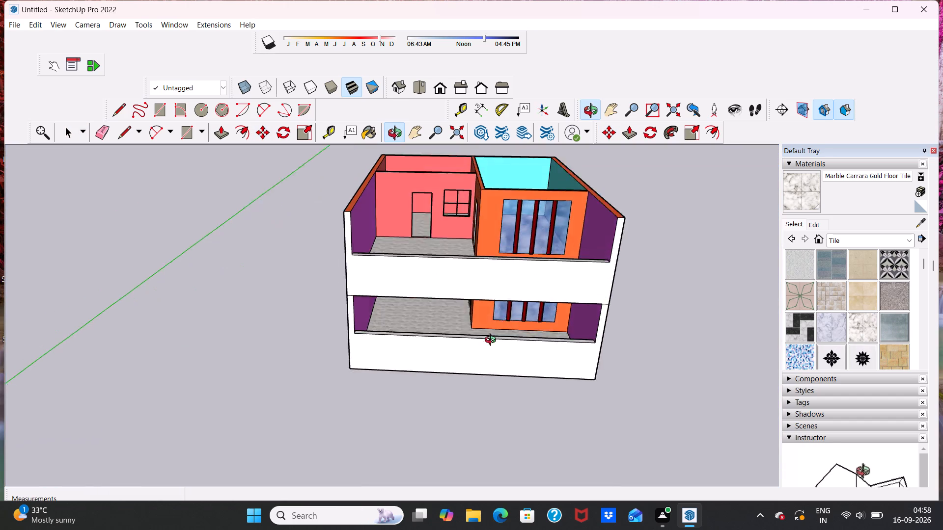
{"action": "middle_click_drag", "start_coordinate": [493, 341], "coordinate": [473, 372]}
{"action": "scroll", "coordinate": [491, 267], "scroll_direction": "up", "scroll_amount": 4}
{"action": "middle_click_drag", "start_coordinate": [471, 269], "coordinate": [646, 287]}
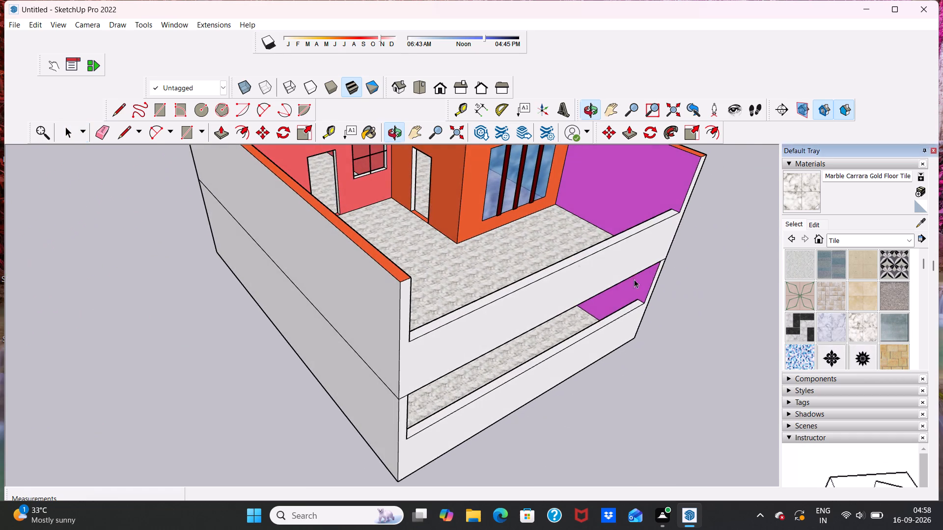
{"action": "scroll", "coordinate": [507, 253], "scroll_direction": "up", "scroll_amount": 5}
{"action": "middle_click_drag", "start_coordinate": [507, 253], "coordinate": [355, 234]}
{"action": "scroll", "coordinate": [350, 230], "scroll_direction": "down", "scroll_amount": 4}
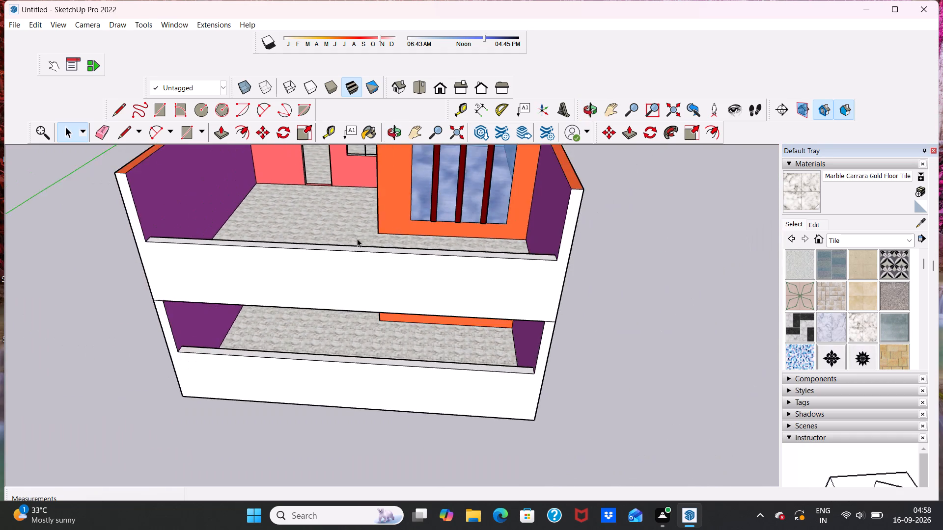
{"action": "scroll", "coordinate": [357, 238], "scroll_direction": "down", "scroll_amount": 4}
{"action": "middle_click_drag", "start_coordinate": [360, 274], "coordinate": [409, 242]}
{"action": "scroll", "coordinate": [409, 242], "scroll_direction": "down", "scroll_amount": 5}
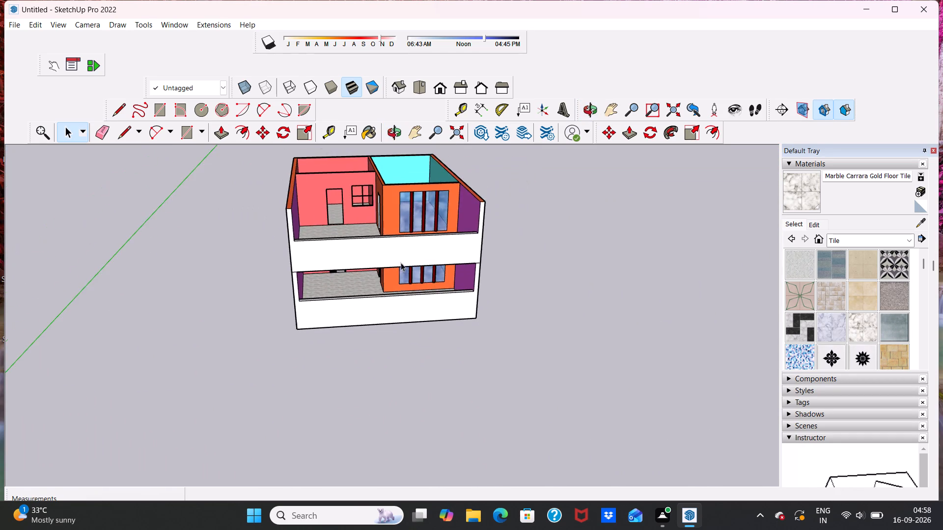
{"action": "middle_click_drag", "start_coordinate": [400, 265], "coordinate": [372, 265]}
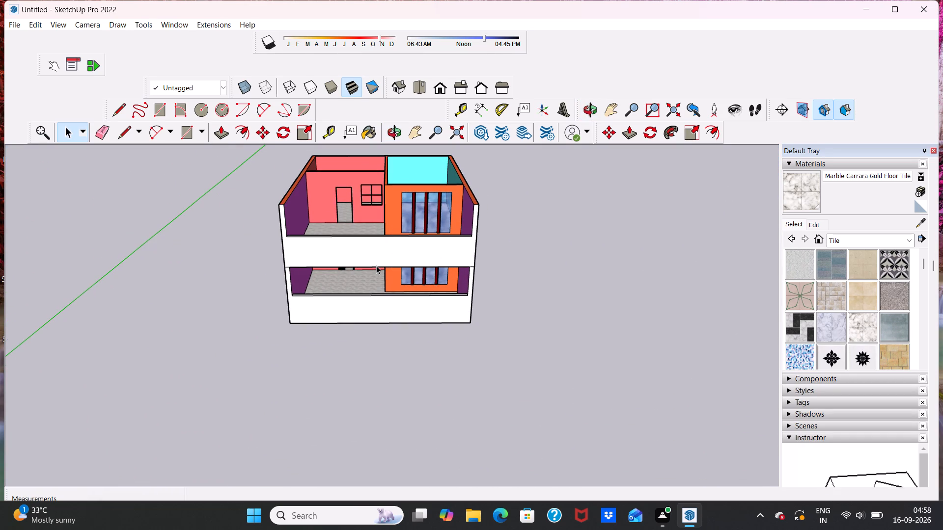
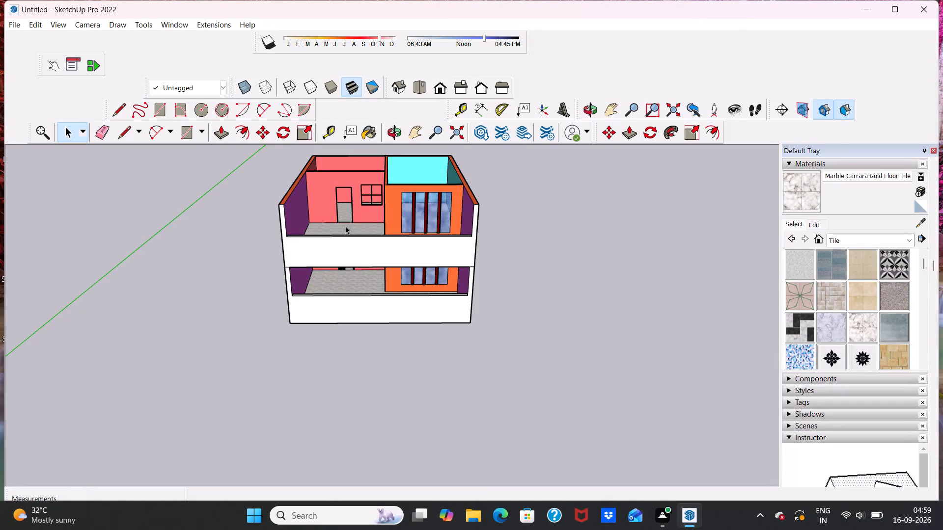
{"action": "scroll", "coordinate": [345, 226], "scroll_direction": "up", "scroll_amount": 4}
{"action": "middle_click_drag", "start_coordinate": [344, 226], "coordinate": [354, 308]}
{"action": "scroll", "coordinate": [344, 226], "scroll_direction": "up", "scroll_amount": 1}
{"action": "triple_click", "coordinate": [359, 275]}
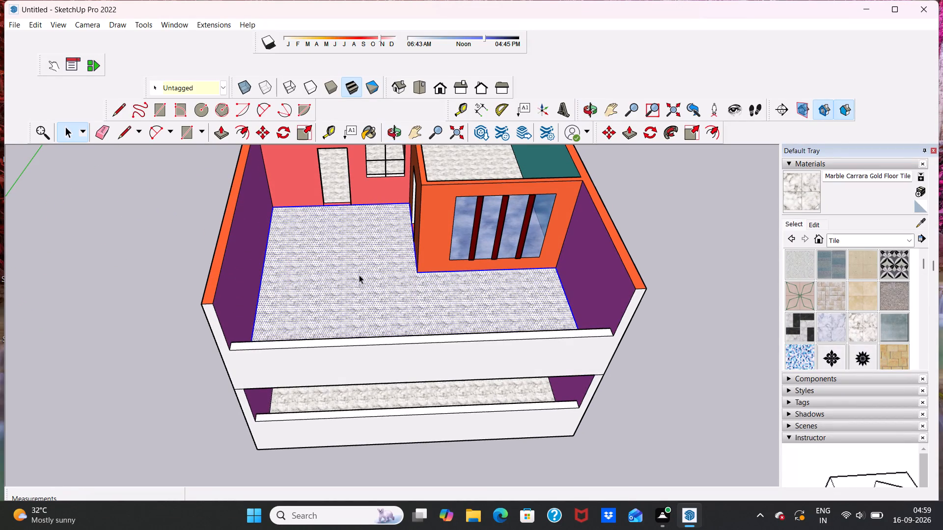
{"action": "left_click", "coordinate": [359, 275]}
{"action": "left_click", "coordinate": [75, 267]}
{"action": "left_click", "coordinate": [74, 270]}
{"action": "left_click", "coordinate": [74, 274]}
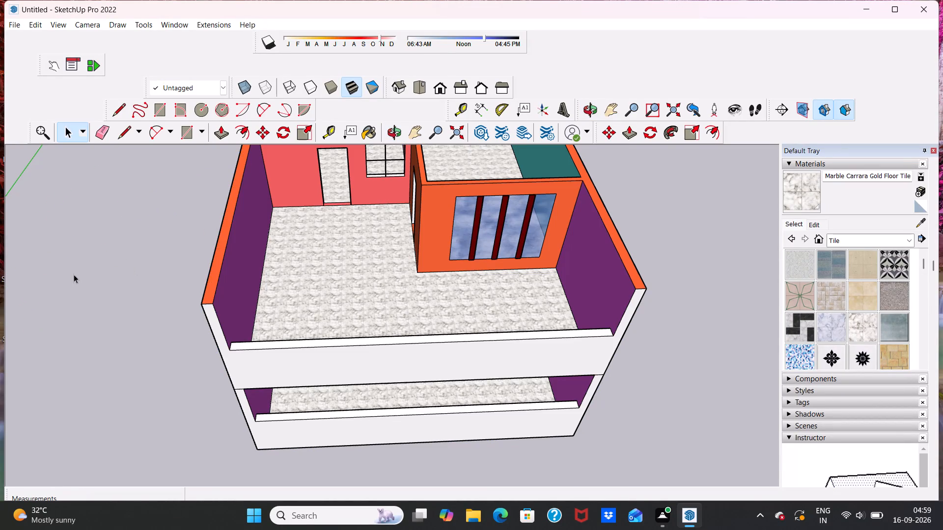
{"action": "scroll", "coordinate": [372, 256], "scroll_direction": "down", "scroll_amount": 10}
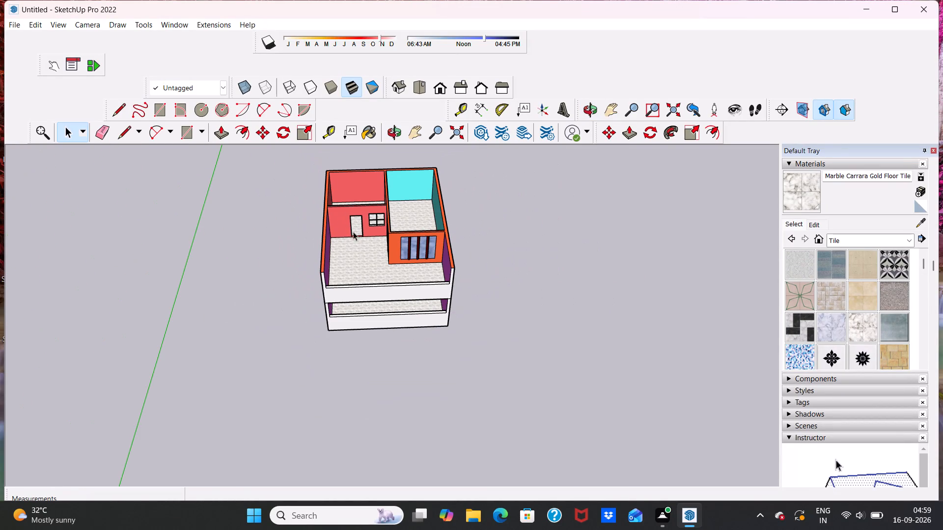
Draw a 40' by 30' rectangle over the upper storey's wall tops, from the outer rear corner to the diagonally opposite front corner.
{"action": "scroll", "coordinate": [326, 175], "scroll_direction": "up", "scroll_amount": 5}
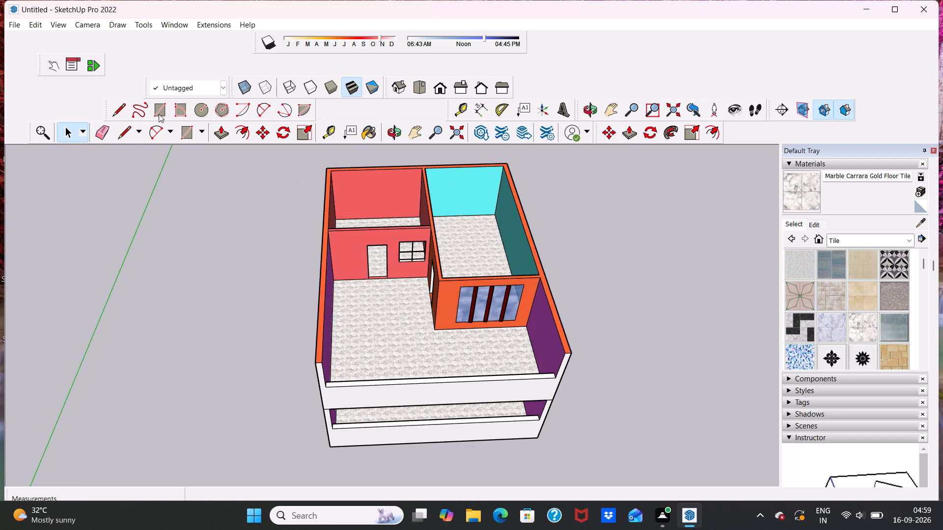
{"action": "left_click", "coordinate": [158, 108]}
{"action": "scroll", "coordinate": [288, 189], "scroll_direction": "up", "scroll_amount": 3}
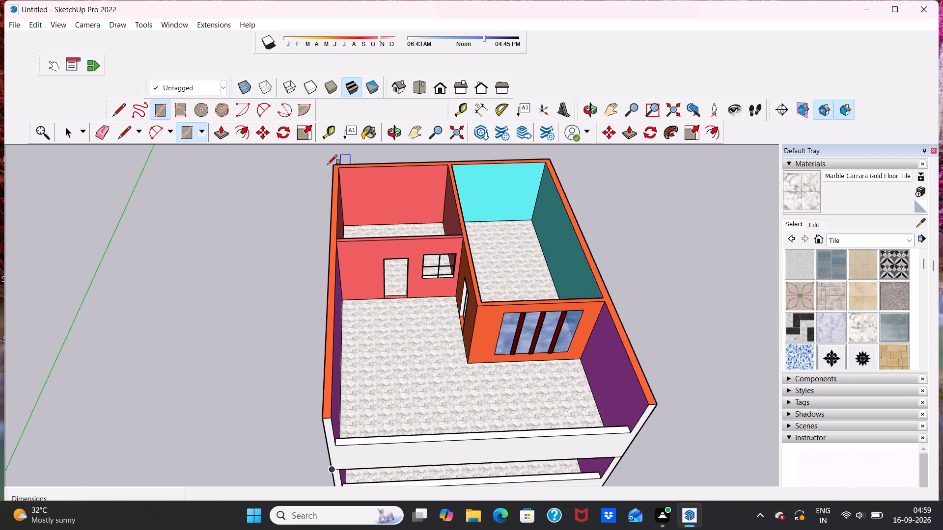
{"action": "scroll", "coordinate": [338, 165], "scroll_direction": "up", "scroll_amount": 7}
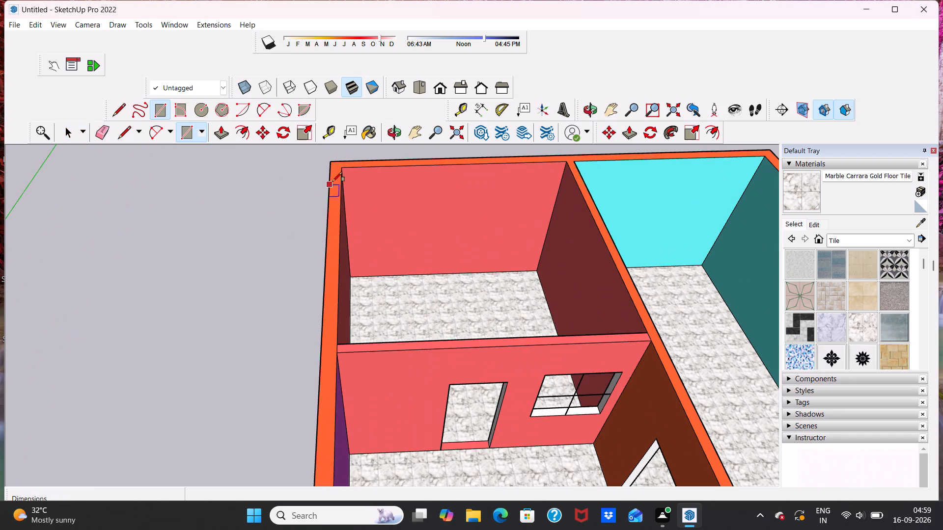
{"action": "left_click", "coordinate": [330, 162]}
{"action": "scroll", "coordinate": [437, 187], "scroll_direction": "down", "scroll_amount": 4}
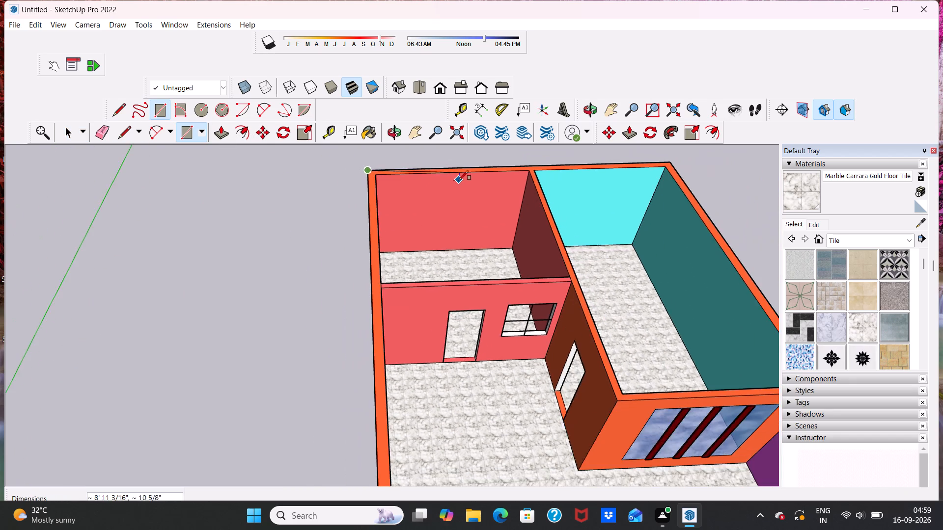
{"action": "scroll", "coordinate": [469, 186], "scroll_direction": "down", "scroll_amount": 4}
{"action": "scroll", "coordinate": [532, 199], "scroll_direction": "up", "scroll_amount": 5}
{"action": "scroll", "coordinate": [566, 244], "scroll_direction": "down", "scroll_amount": 4}
{"action": "scroll", "coordinate": [568, 224], "scroll_direction": "up", "scroll_amount": 4}
{"action": "scroll", "coordinate": [588, 189], "scroll_direction": "down", "scroll_amount": 5}
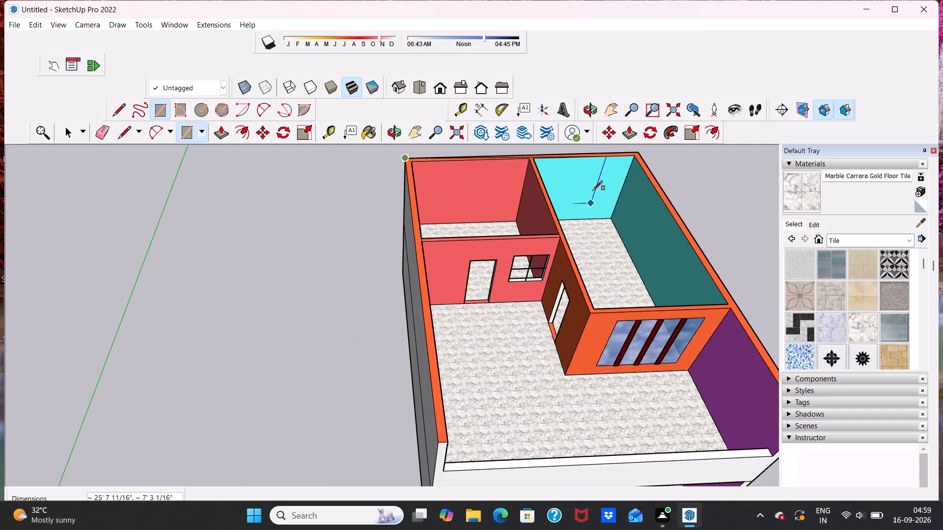
{"action": "scroll", "coordinate": [595, 174], "scroll_direction": "down", "scroll_amount": 5}
{"action": "scroll", "coordinate": [660, 187], "scroll_direction": "down", "scroll_amount": 1}
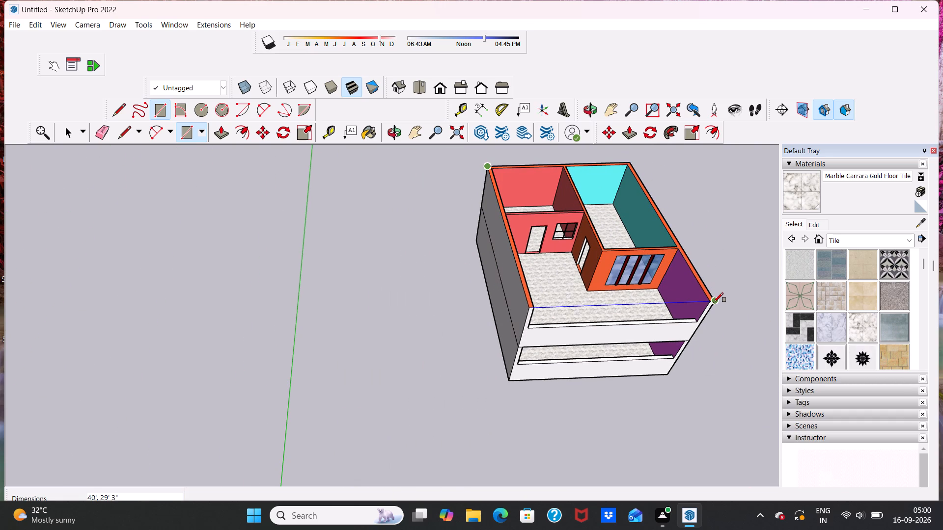
{"action": "left_click", "coordinate": [715, 303]}
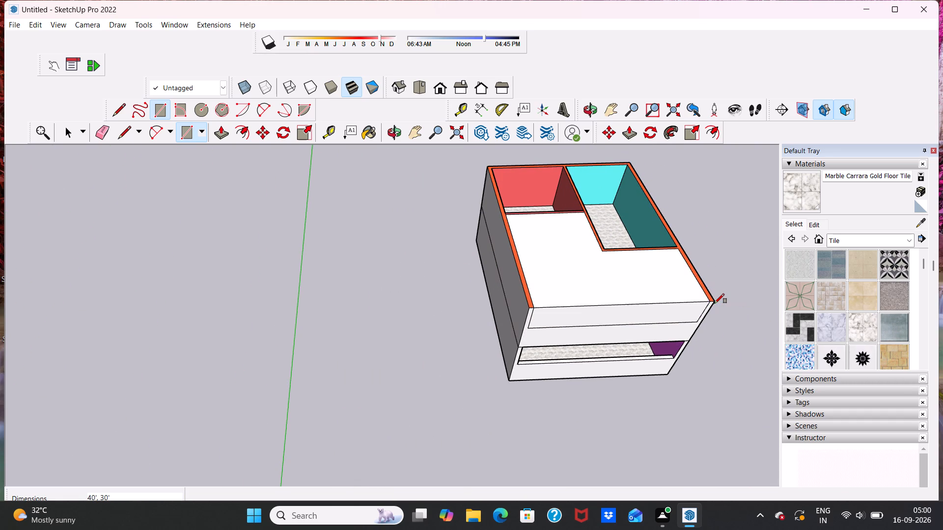
Delete the face that closes off the upper veranda's front opening.
{"action": "scroll", "coordinate": [560, 216], "scroll_direction": "up", "scroll_amount": 4}
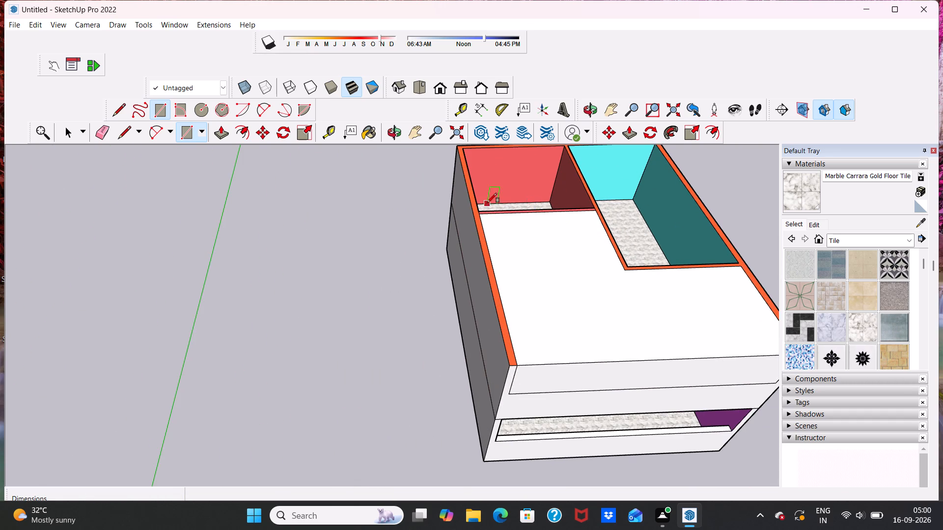
{"action": "scroll", "coordinate": [487, 203], "scroll_direction": "up", "scroll_amount": 8}
{"action": "scroll", "coordinate": [478, 204], "scroll_direction": "down", "scroll_amount": 11}
{"action": "middle_click_drag", "start_coordinate": [533, 225], "coordinate": [473, 97]}
{"action": "scroll", "coordinate": [521, 220], "scroll_direction": "down", "scroll_amount": 3}
{"action": "scroll", "coordinate": [515, 245], "scroll_direction": "up", "scroll_amount": 3}
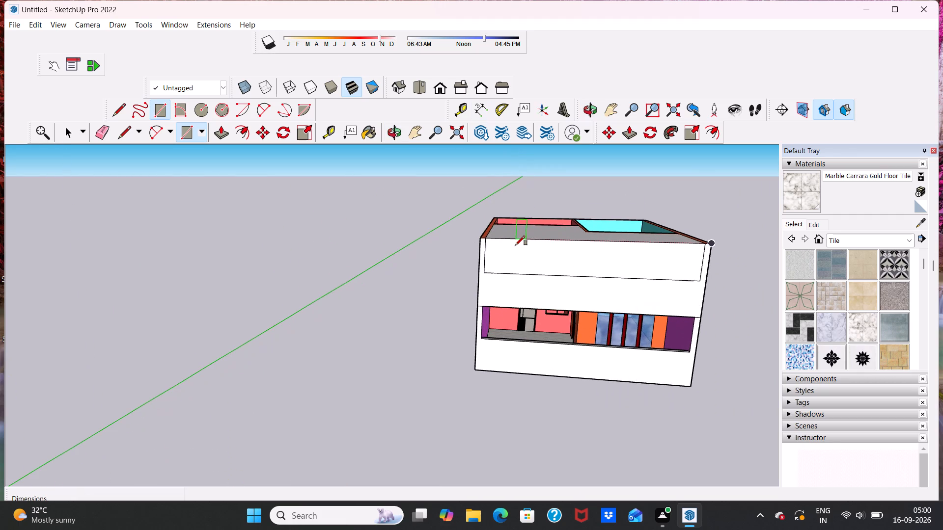
{"action": "scroll", "coordinate": [502, 265], "scroll_direction": "up", "scroll_amount": 6}
{"action": "scroll", "coordinate": [471, 213], "scroll_direction": "up", "scroll_amount": 5}
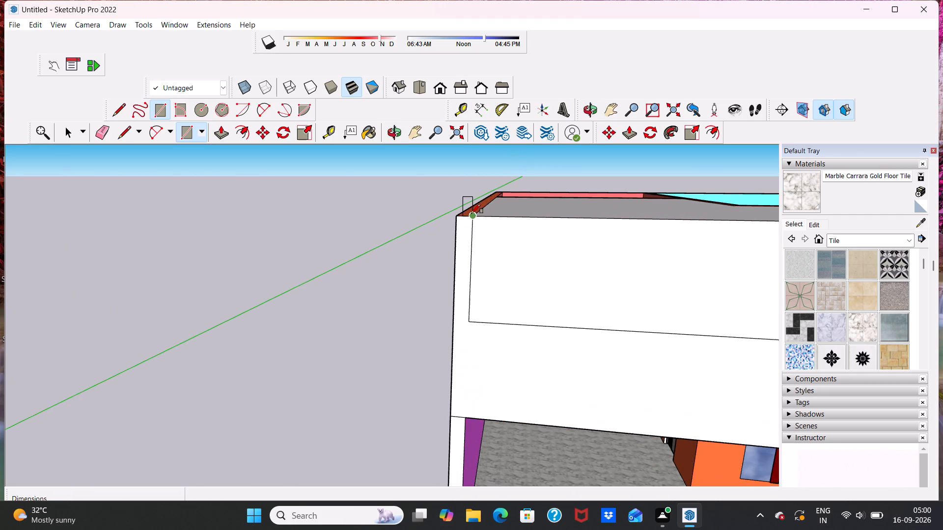
{"action": "scroll", "coordinate": [485, 215], "scroll_direction": "up", "scroll_amount": 4}
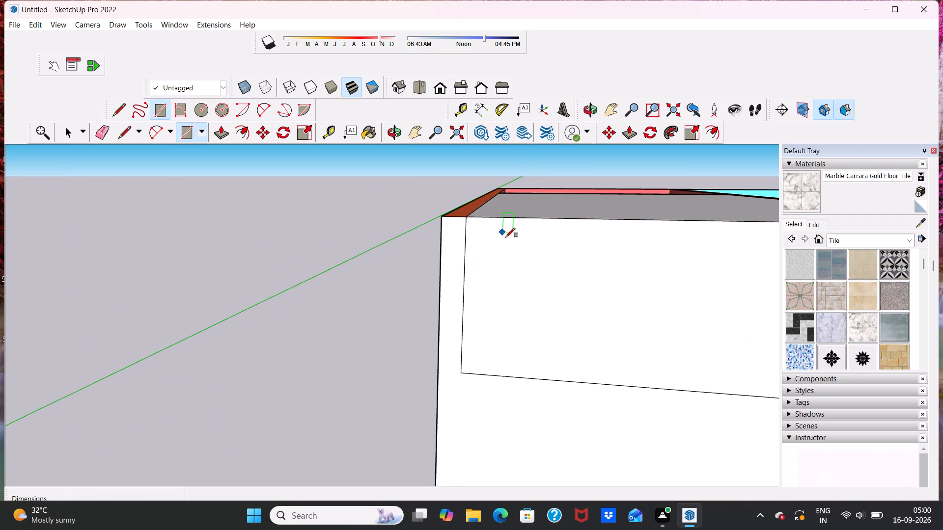
{"action": "key", "text": "space"}
{"action": "left_click", "coordinate": [513, 250]}
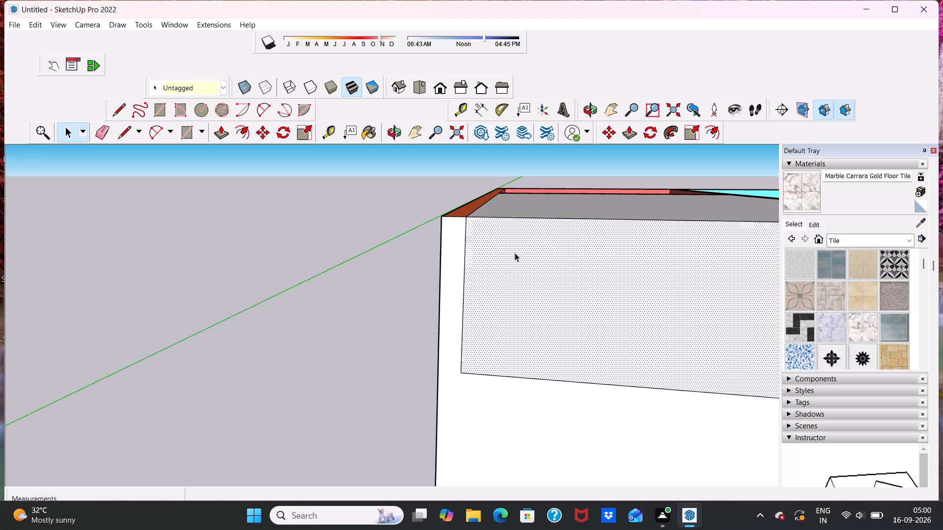
{"action": "key", "text": "Delete"}
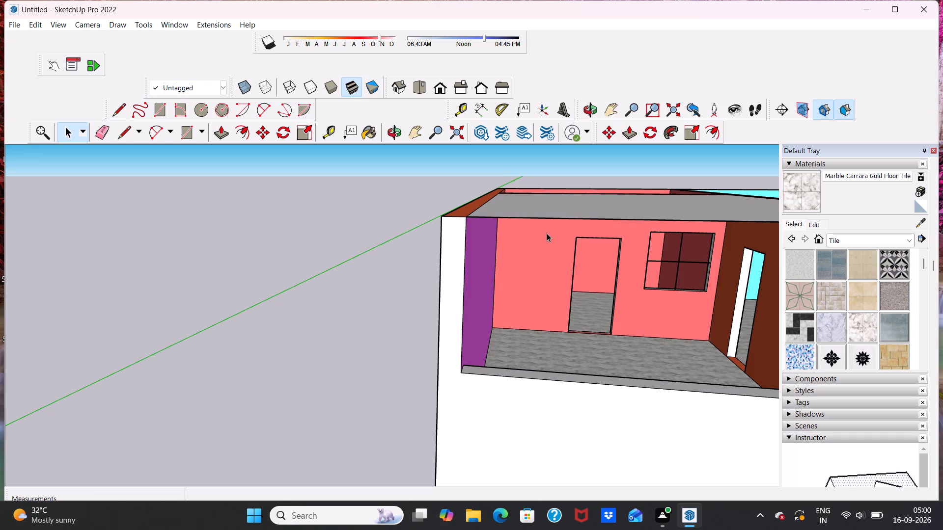
Draw a rectangle of 16' 2 5/8" by 16' 2 5/8" on the wall tops from the pink room's outer rear corner to the partition junction.
{"action": "scroll", "coordinate": [546, 230], "scroll_direction": "down", "scroll_amount": 5}
{"action": "middle_click_drag", "start_coordinate": [554, 226], "coordinate": [595, 310]}
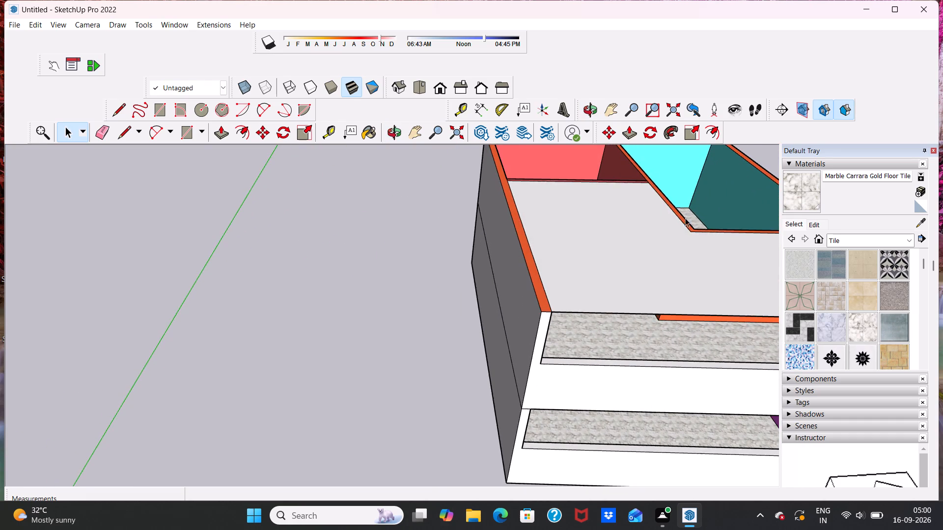
{"action": "scroll", "coordinate": [675, 204], "scroll_direction": "down", "scroll_amount": 6}
{"action": "middle_click_drag", "start_coordinate": [665, 222], "coordinate": [599, 276]}
{"action": "scroll", "coordinate": [657, 205], "scroll_direction": "up", "scroll_amount": 5}
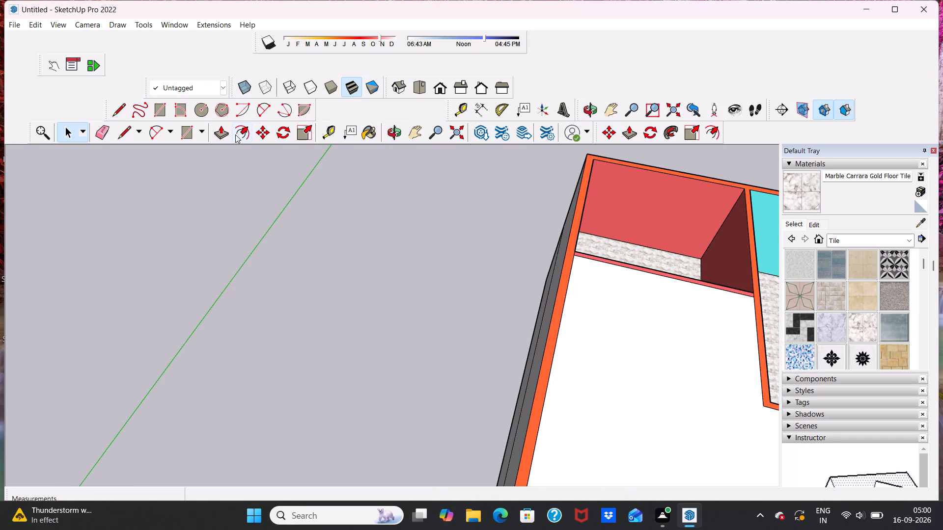
{"action": "left_click", "coordinate": [163, 112]}
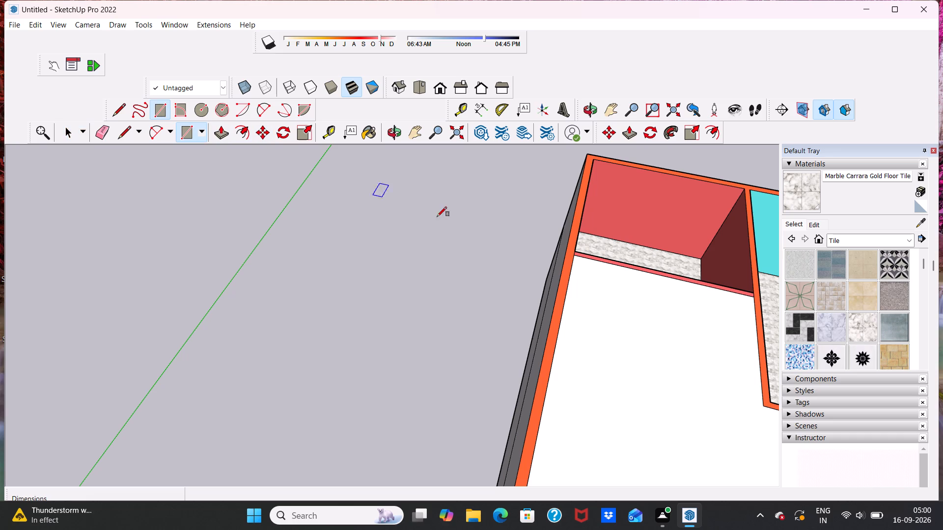
{"action": "scroll", "coordinate": [437, 216], "scroll_direction": "down", "scroll_amount": 5}
{"action": "scroll", "coordinate": [606, 189], "scroll_direction": "up", "scroll_amount": 5}
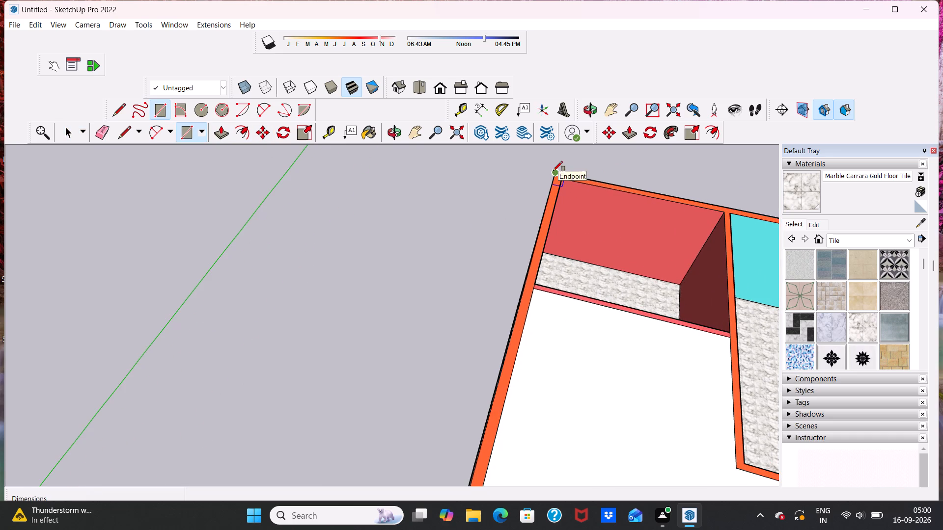
{"action": "left_click", "coordinate": [555, 173]}
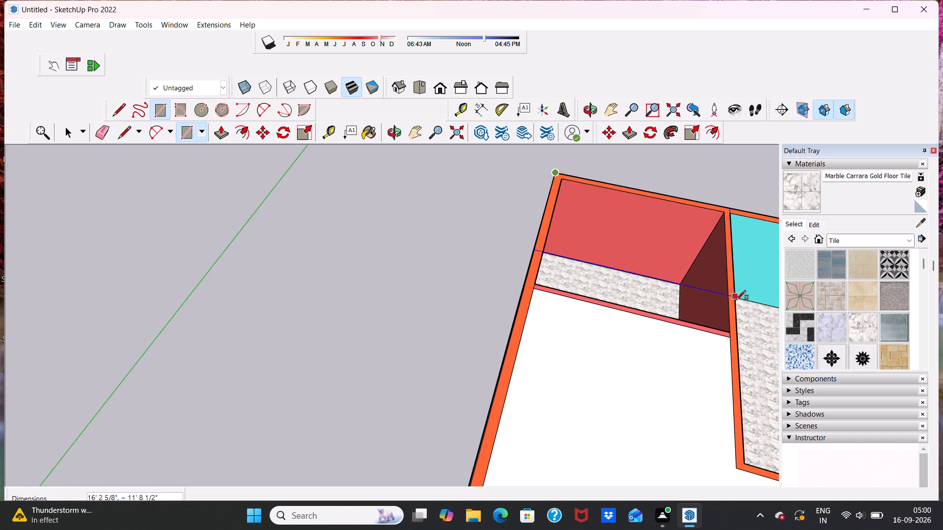
{"action": "left_click", "coordinate": [737, 339]}
Cover the upper rear pink room with rectangles drawn between its opposite wall corners, the first 16' 2 5/8" by 16' 2 5/8".
{"action": "scroll", "coordinate": [716, 301], "scroll_direction": "down", "scroll_amount": 15}
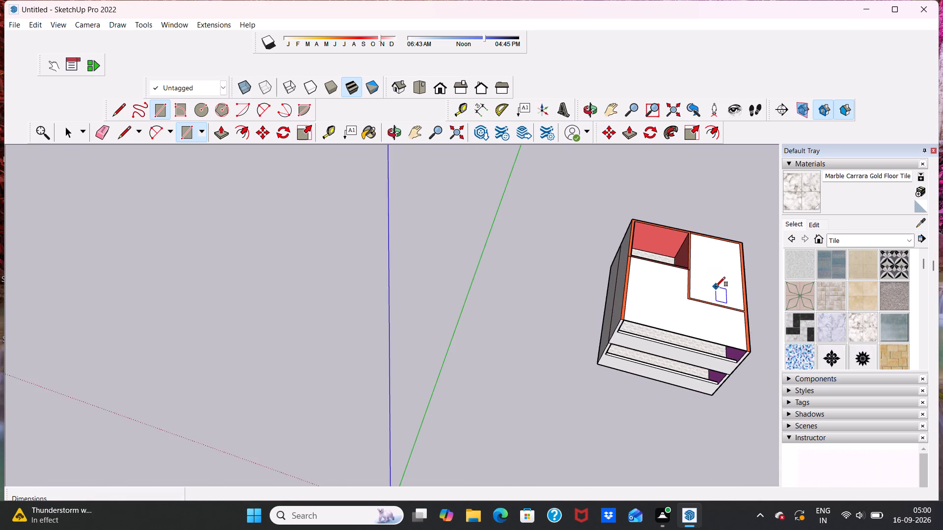
{"action": "scroll", "coordinate": [716, 287], "scroll_direction": "up", "scroll_amount": 5}
{"action": "scroll", "coordinate": [640, 240], "scroll_direction": "up", "scroll_amount": 6}
{"action": "scroll", "coordinate": [577, 205], "scroll_direction": "up", "scroll_amount": 5}
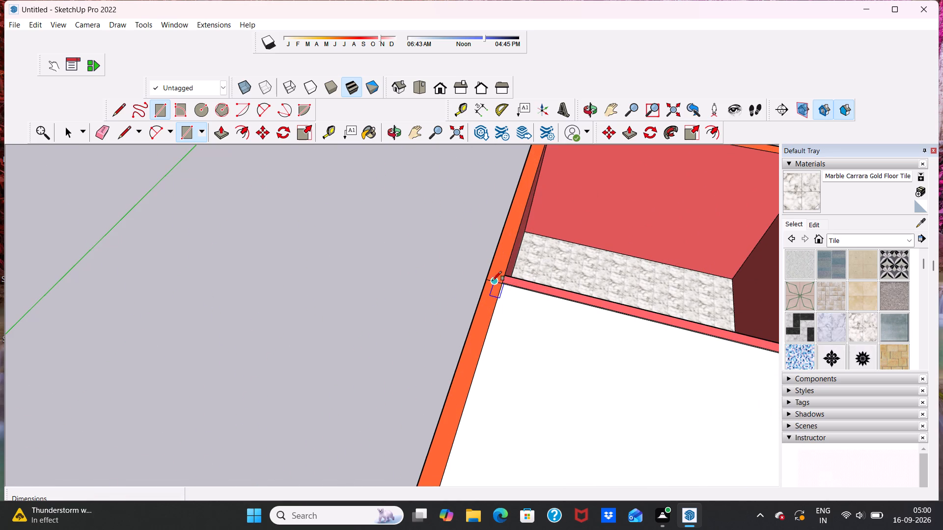
{"action": "left_click", "coordinate": [483, 279]}
{"action": "scroll", "coordinate": [607, 206], "scroll_direction": "down", "scroll_amount": 5}
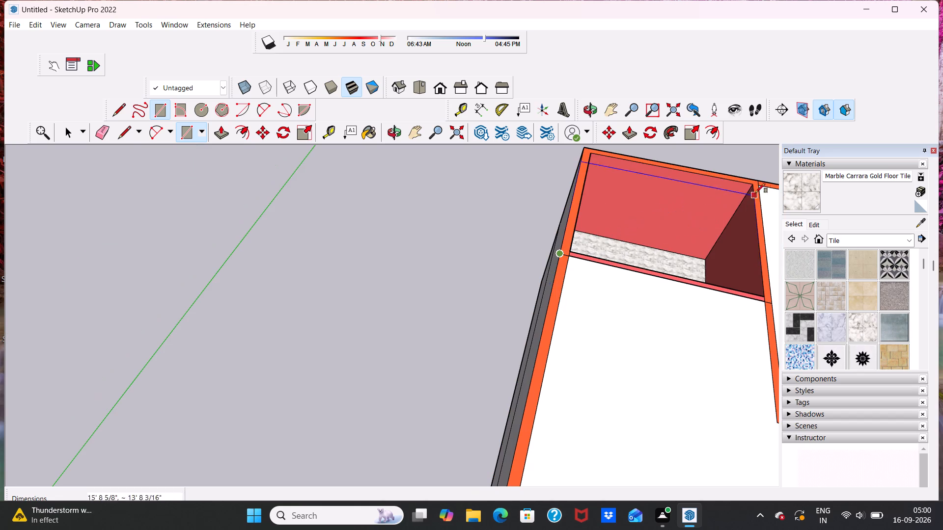
{"action": "left_click", "coordinate": [760, 182]}
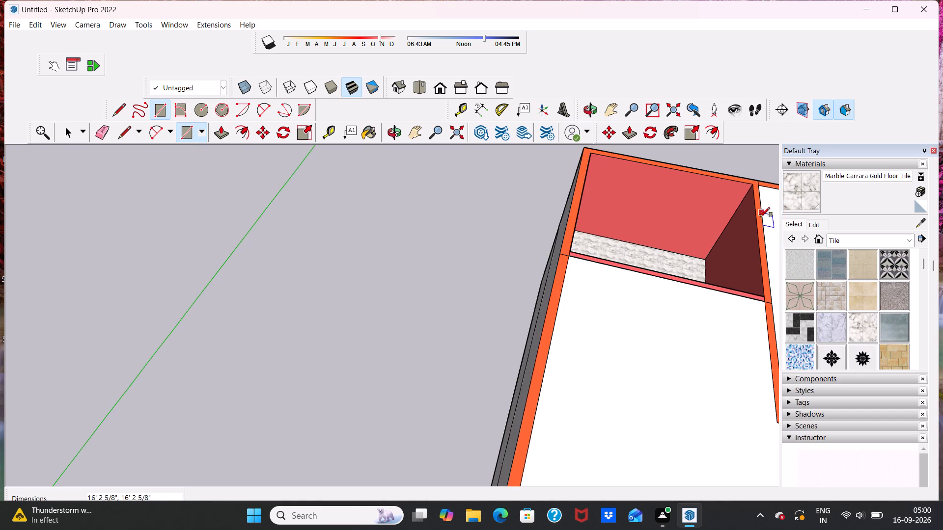
{"action": "left_click_drag", "start_coordinate": [771, 302], "coordinate": [763, 295]}
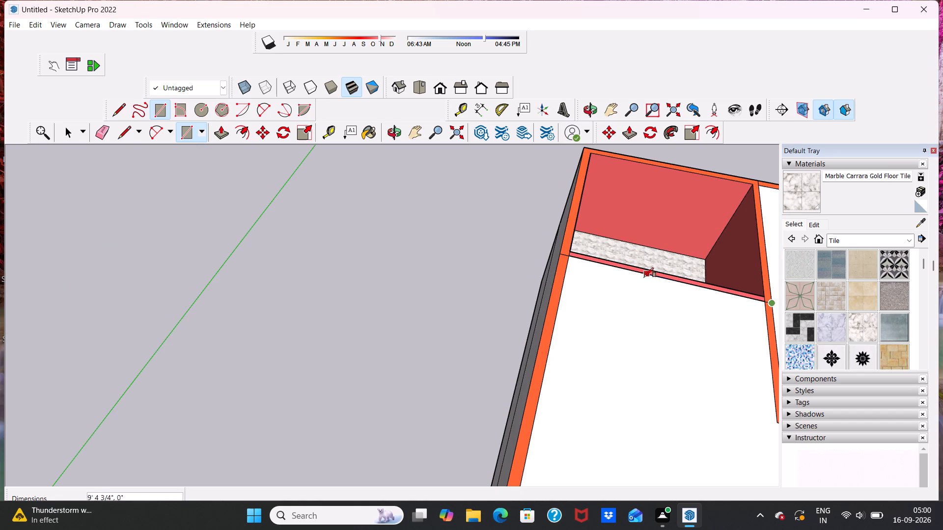
{"action": "left_click", "coordinate": [556, 226]}
{"action": "scroll", "coordinate": [683, 181], "scroll_direction": "down", "scroll_amount": 2}
Delete the diagonal edge crossing the roof face above the rear pink room.
{"action": "key", "text": "space"}
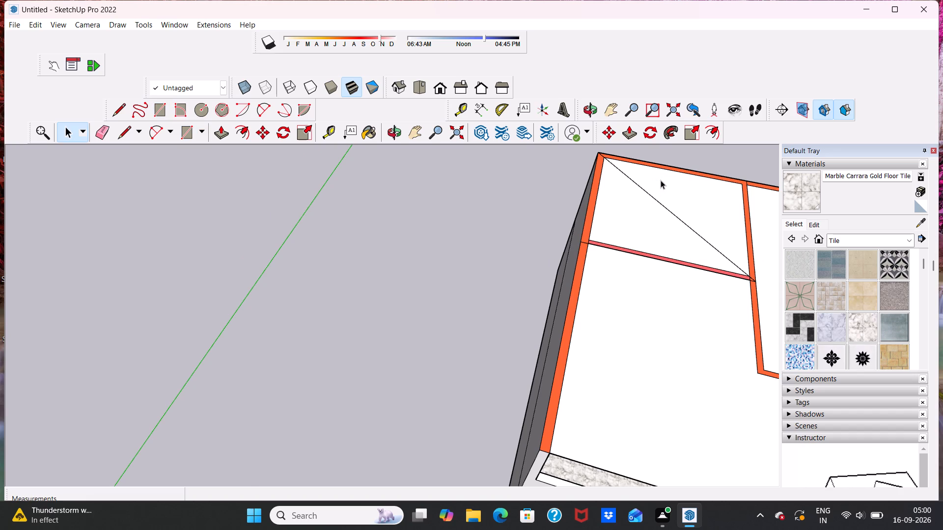
{"action": "scroll", "coordinate": [661, 180], "scroll_direction": "down", "scroll_amount": 5}
{"action": "left_click", "coordinate": [708, 235]}
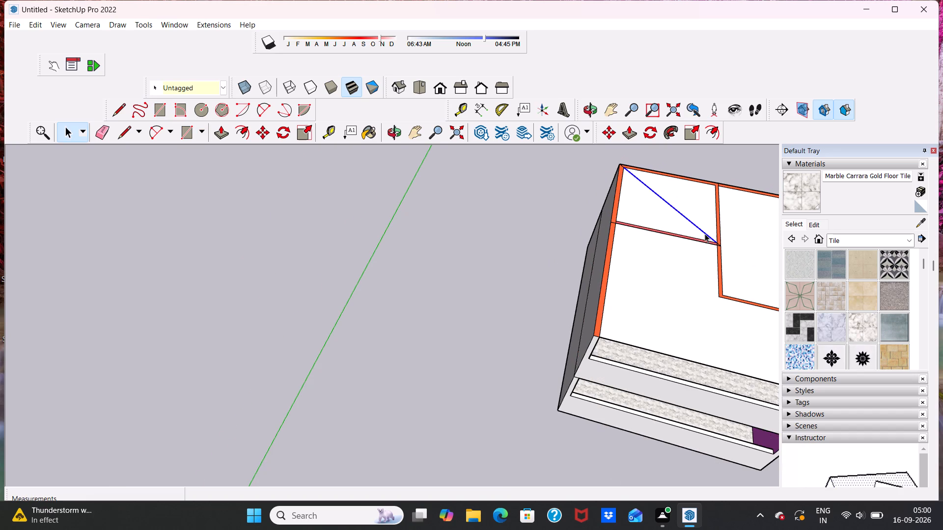
{"action": "key", "text": "Delete"}
{"action": "scroll", "coordinate": [673, 211], "scroll_direction": "down", "scroll_amount": 5}
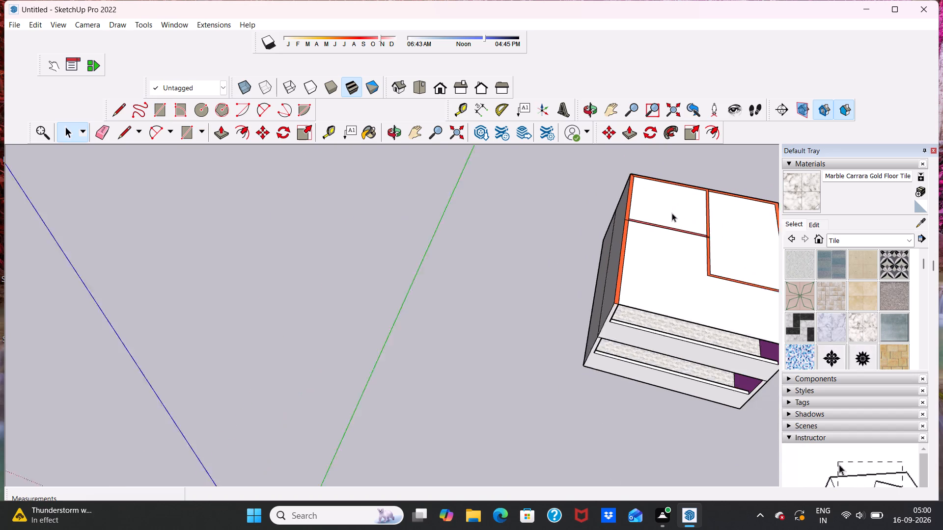
Examine the covered two-storey house from the front and above, including its roof faces and both veranda openings.
{"action": "scroll", "coordinate": [672, 213], "scroll_direction": "down", "scroll_amount": 2}
{"action": "middle_click_drag", "start_coordinate": [671, 218], "coordinate": [691, 106]}
{"action": "scroll", "coordinate": [716, 149], "scroll_direction": "up", "scroll_amount": 3}
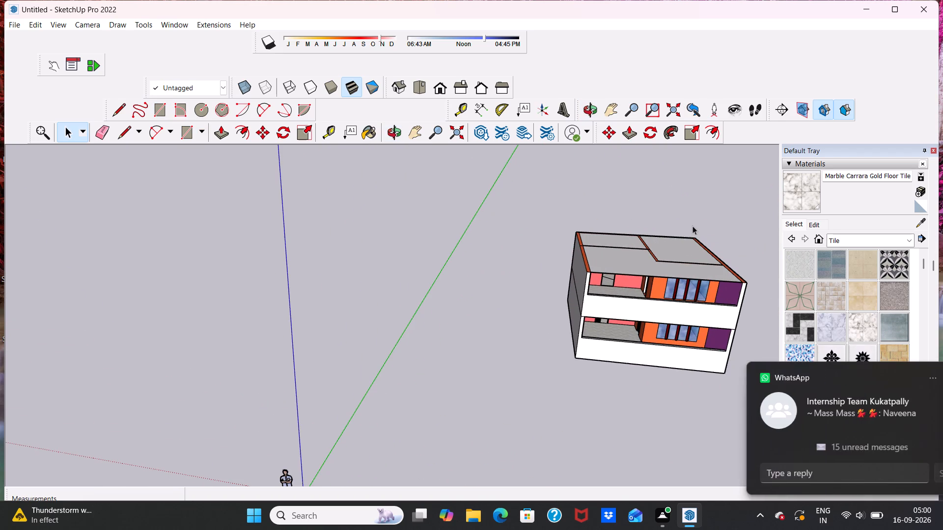
{"action": "middle_click_drag", "start_coordinate": [642, 256], "coordinate": [630, 287]}
{"action": "scroll", "coordinate": [629, 282], "scroll_direction": "up", "scroll_amount": 1}
{"action": "scroll", "coordinate": [631, 293], "scroll_direction": "down", "scroll_amount": 1}
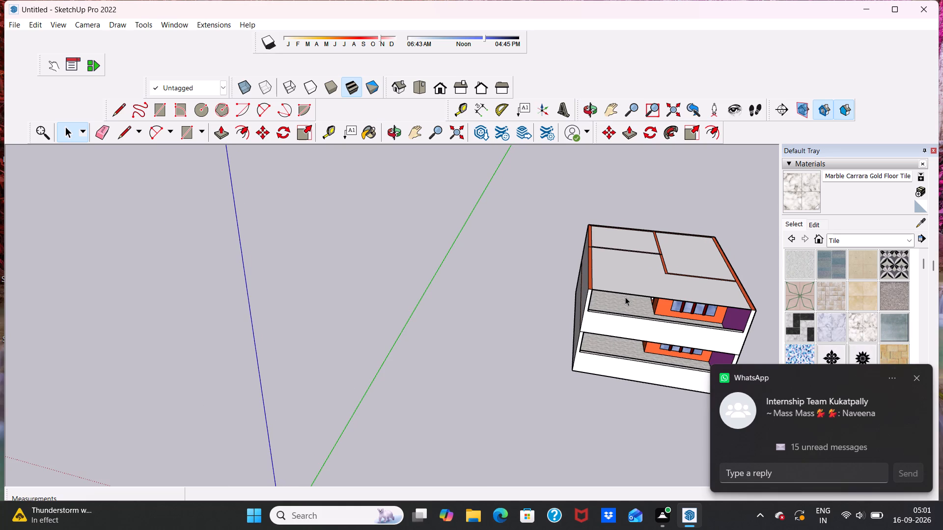
{"action": "scroll", "coordinate": [288, 105], "scroll_direction": "down", "scroll_amount": 6}
{"action": "scroll", "coordinate": [549, 158], "scroll_direction": "down", "scroll_amount": 3}
{"action": "middle_click_drag", "start_coordinate": [585, 296], "coordinate": [547, 215]}
{"action": "scroll", "coordinate": [712, 309], "scroll_direction": "up", "scroll_amount": 5}
{"action": "middle_click_drag", "start_coordinate": [707, 300], "coordinate": [775, 319]}
{"action": "scroll", "coordinate": [595, 219], "scroll_direction": "up", "scroll_amount": 5}
{"action": "middle_click_drag", "start_coordinate": [543, 235], "coordinate": [545, 248]}
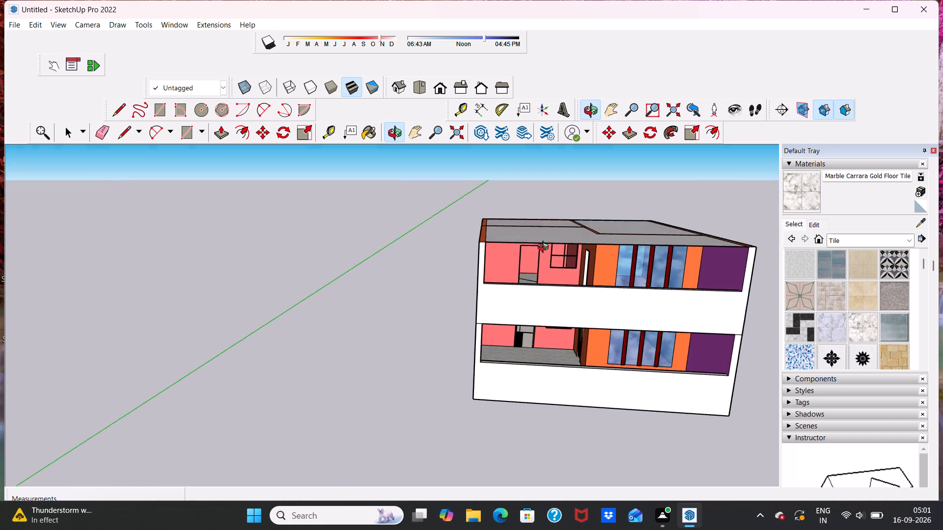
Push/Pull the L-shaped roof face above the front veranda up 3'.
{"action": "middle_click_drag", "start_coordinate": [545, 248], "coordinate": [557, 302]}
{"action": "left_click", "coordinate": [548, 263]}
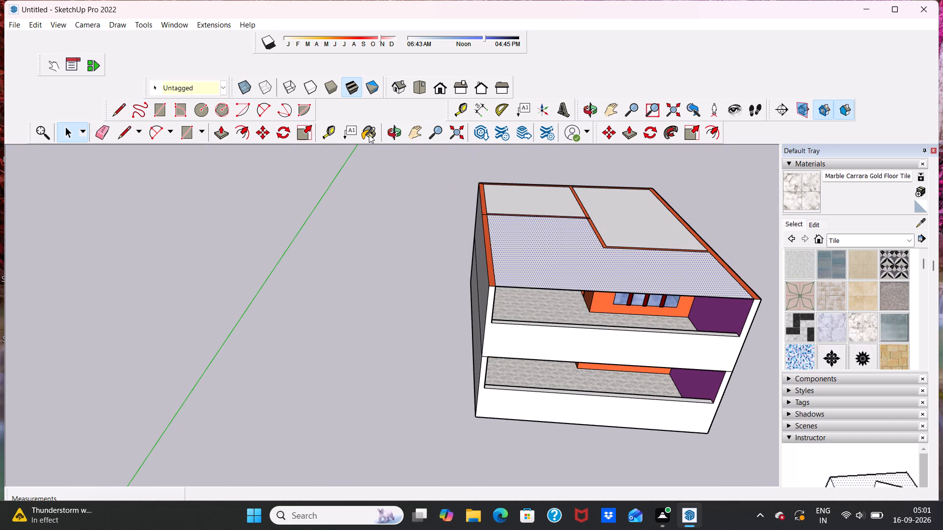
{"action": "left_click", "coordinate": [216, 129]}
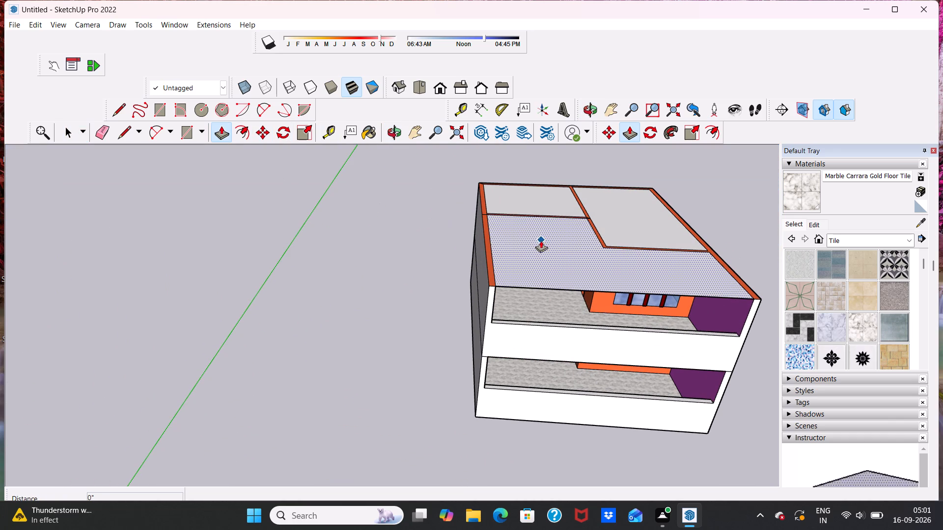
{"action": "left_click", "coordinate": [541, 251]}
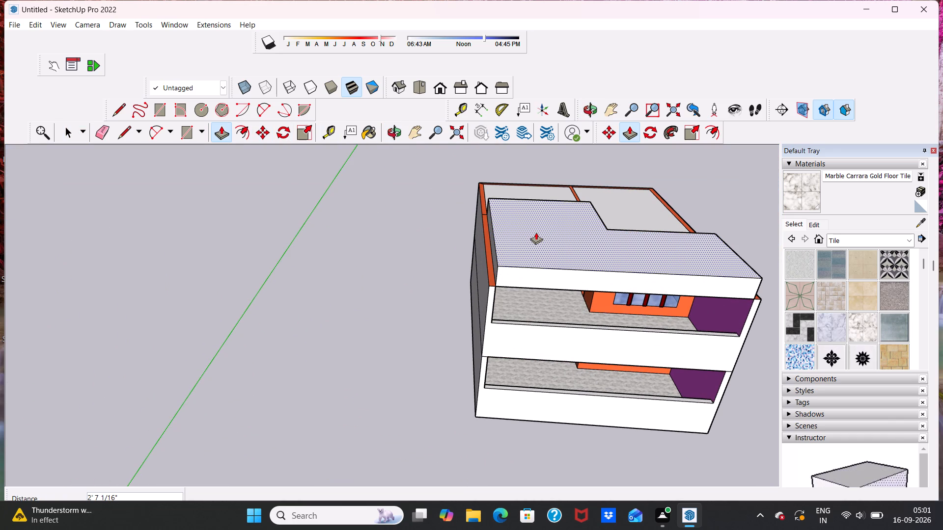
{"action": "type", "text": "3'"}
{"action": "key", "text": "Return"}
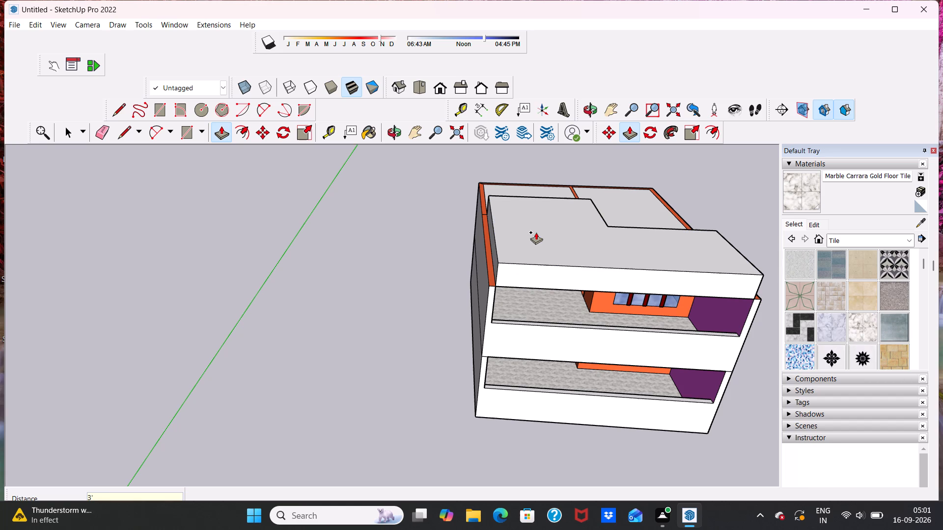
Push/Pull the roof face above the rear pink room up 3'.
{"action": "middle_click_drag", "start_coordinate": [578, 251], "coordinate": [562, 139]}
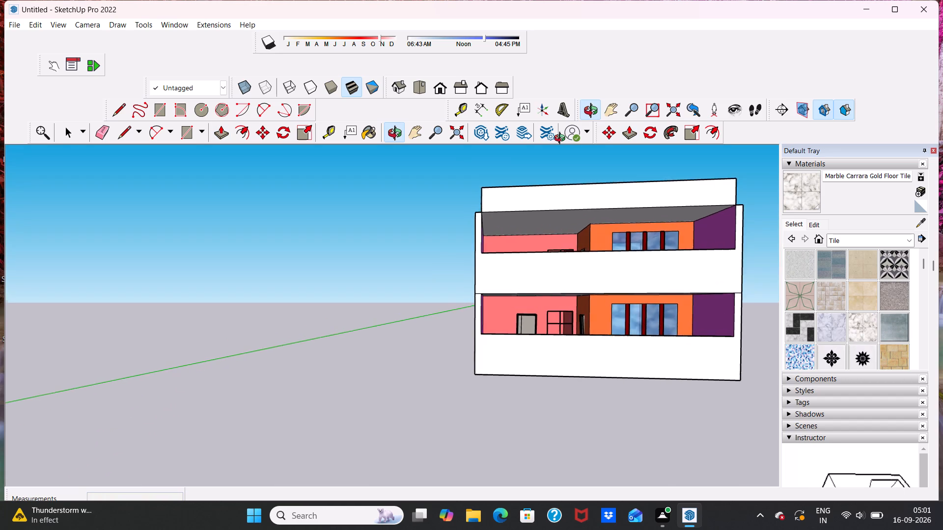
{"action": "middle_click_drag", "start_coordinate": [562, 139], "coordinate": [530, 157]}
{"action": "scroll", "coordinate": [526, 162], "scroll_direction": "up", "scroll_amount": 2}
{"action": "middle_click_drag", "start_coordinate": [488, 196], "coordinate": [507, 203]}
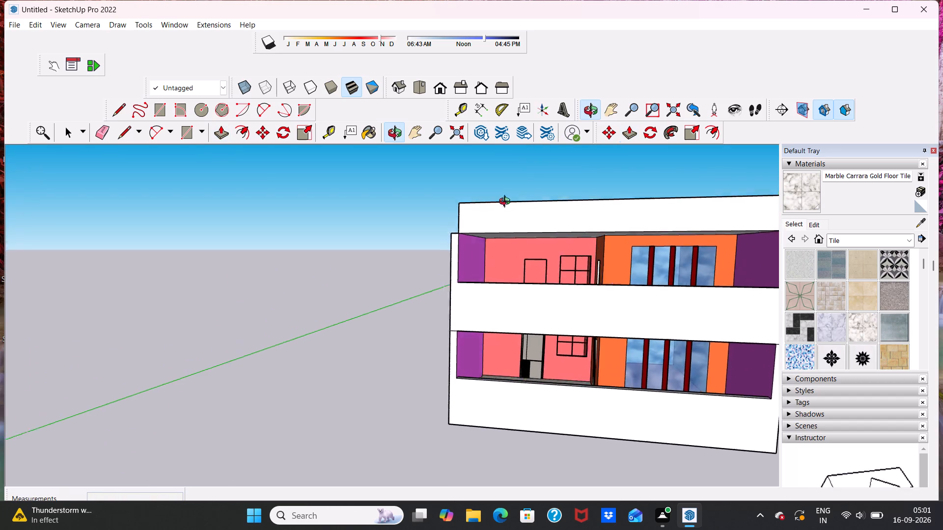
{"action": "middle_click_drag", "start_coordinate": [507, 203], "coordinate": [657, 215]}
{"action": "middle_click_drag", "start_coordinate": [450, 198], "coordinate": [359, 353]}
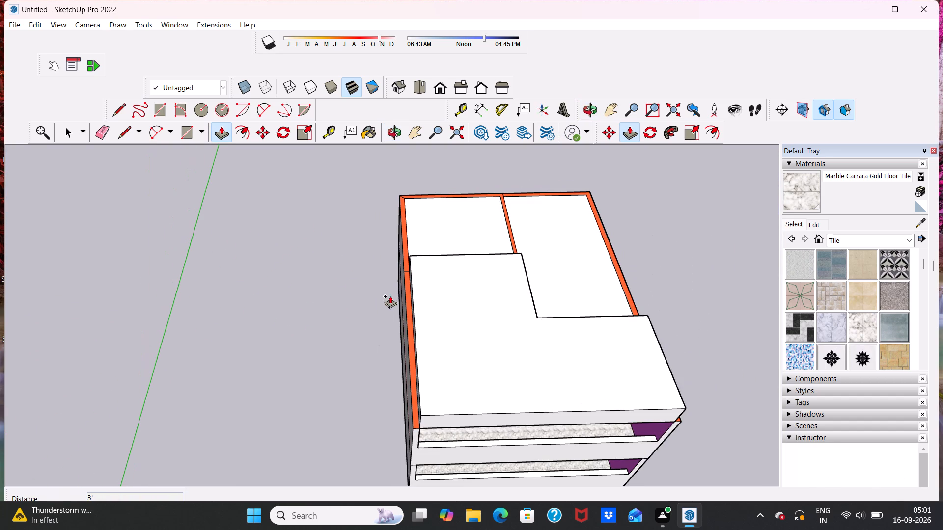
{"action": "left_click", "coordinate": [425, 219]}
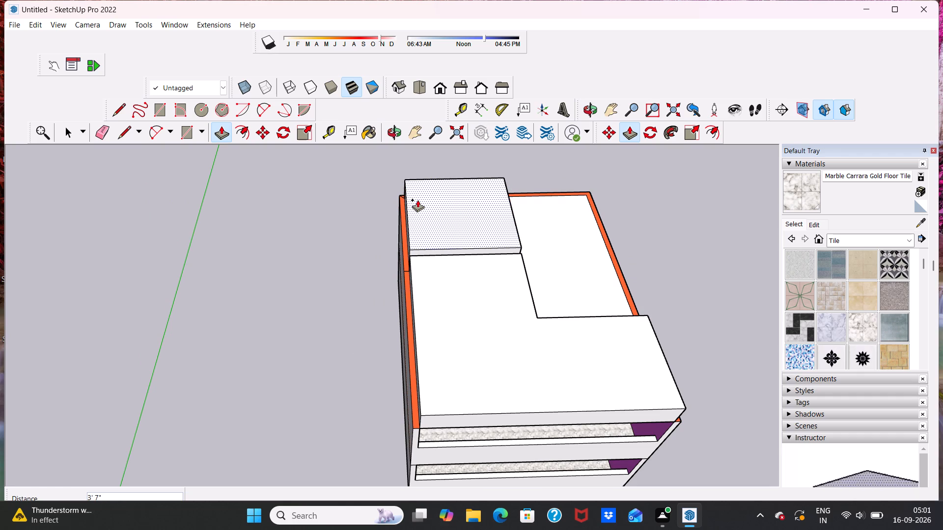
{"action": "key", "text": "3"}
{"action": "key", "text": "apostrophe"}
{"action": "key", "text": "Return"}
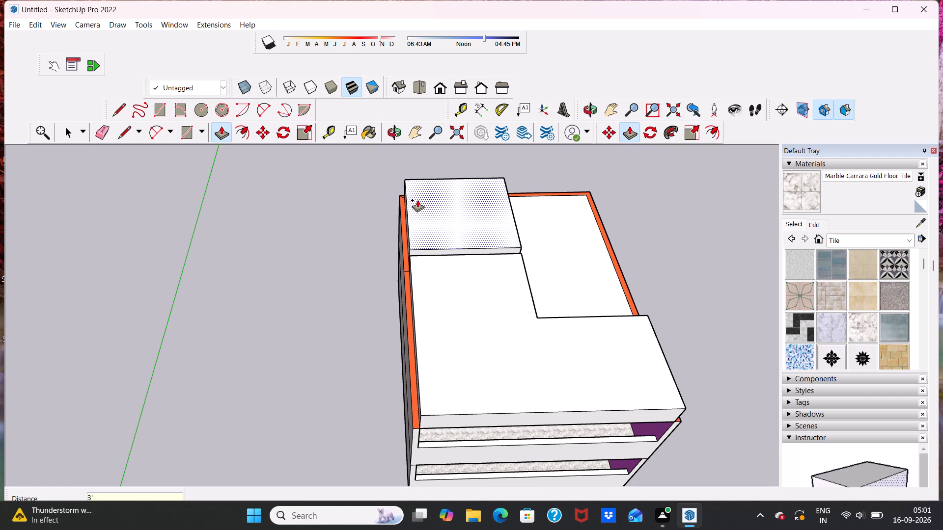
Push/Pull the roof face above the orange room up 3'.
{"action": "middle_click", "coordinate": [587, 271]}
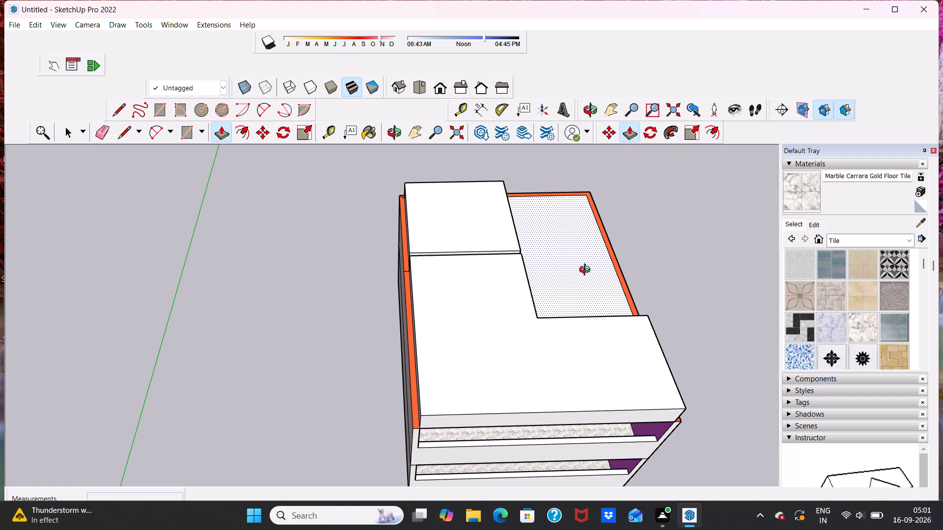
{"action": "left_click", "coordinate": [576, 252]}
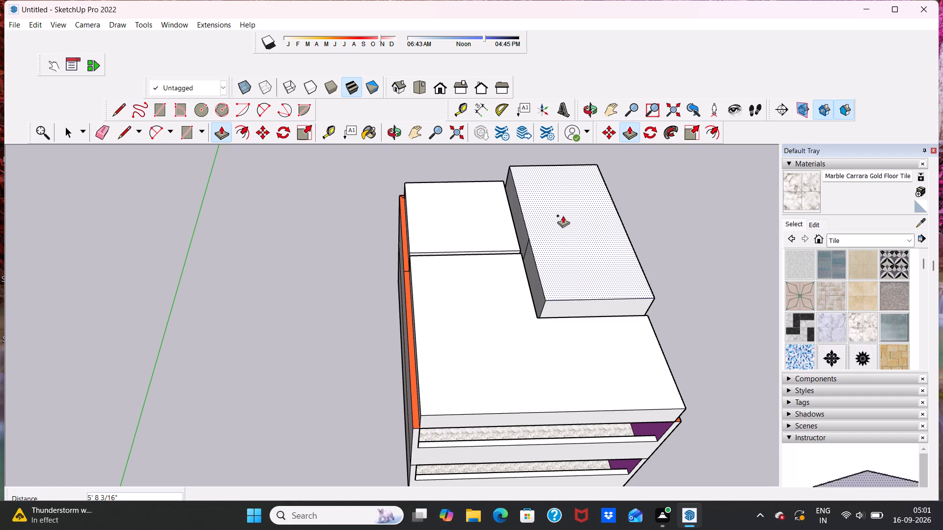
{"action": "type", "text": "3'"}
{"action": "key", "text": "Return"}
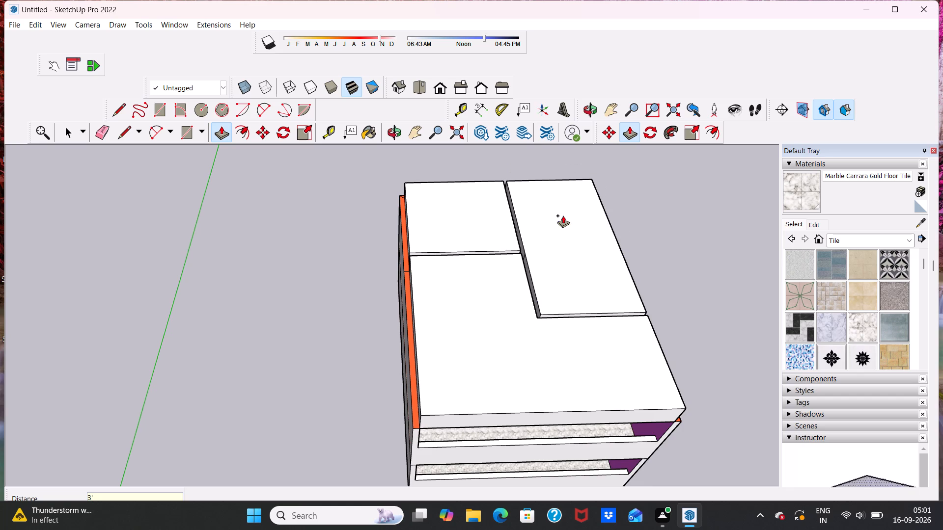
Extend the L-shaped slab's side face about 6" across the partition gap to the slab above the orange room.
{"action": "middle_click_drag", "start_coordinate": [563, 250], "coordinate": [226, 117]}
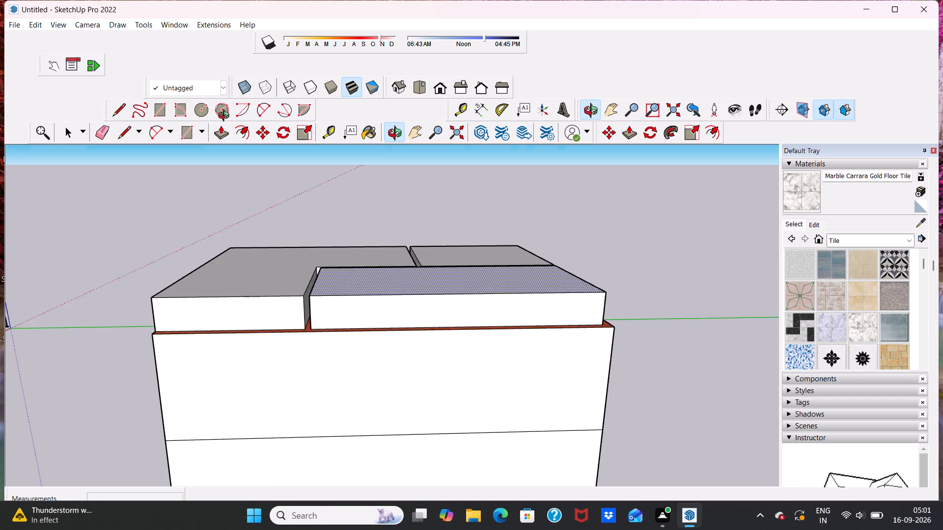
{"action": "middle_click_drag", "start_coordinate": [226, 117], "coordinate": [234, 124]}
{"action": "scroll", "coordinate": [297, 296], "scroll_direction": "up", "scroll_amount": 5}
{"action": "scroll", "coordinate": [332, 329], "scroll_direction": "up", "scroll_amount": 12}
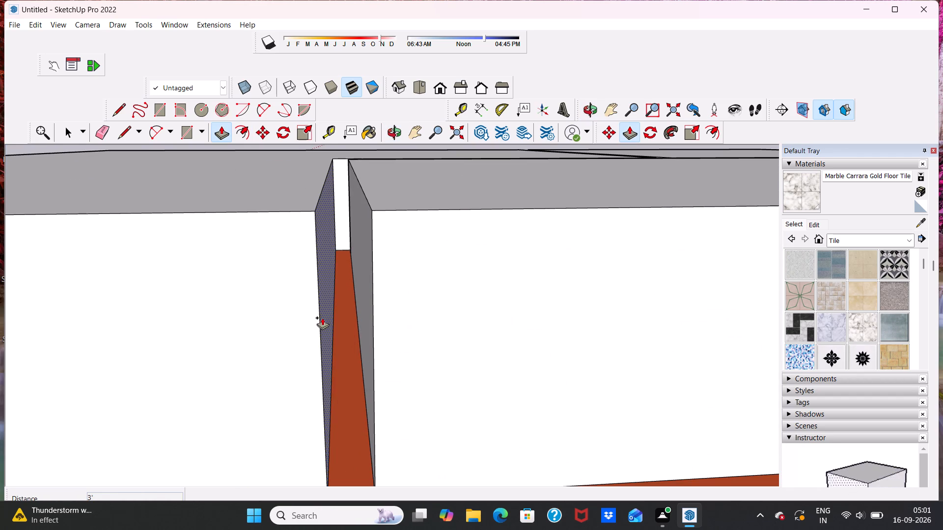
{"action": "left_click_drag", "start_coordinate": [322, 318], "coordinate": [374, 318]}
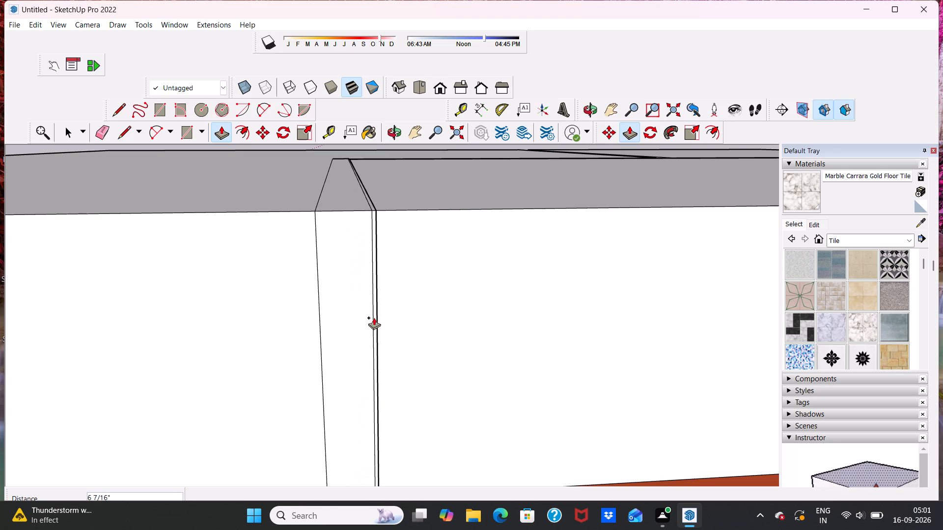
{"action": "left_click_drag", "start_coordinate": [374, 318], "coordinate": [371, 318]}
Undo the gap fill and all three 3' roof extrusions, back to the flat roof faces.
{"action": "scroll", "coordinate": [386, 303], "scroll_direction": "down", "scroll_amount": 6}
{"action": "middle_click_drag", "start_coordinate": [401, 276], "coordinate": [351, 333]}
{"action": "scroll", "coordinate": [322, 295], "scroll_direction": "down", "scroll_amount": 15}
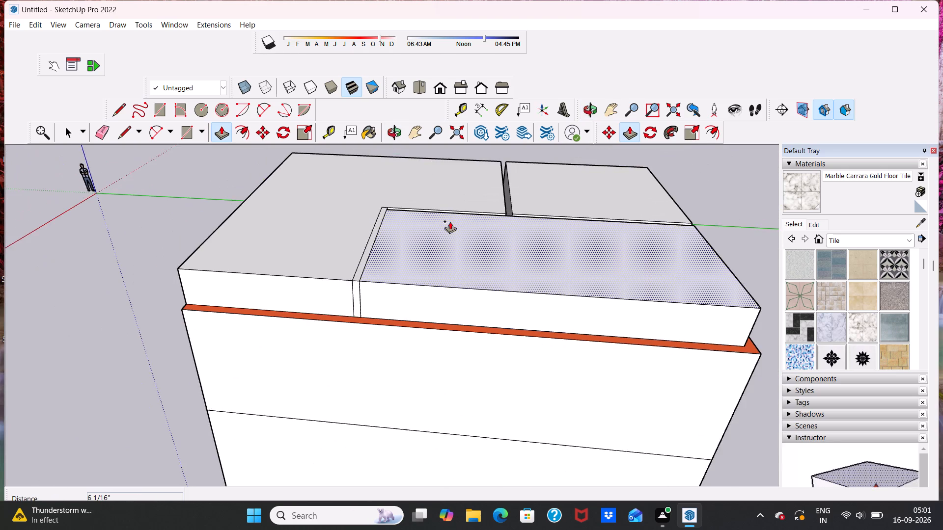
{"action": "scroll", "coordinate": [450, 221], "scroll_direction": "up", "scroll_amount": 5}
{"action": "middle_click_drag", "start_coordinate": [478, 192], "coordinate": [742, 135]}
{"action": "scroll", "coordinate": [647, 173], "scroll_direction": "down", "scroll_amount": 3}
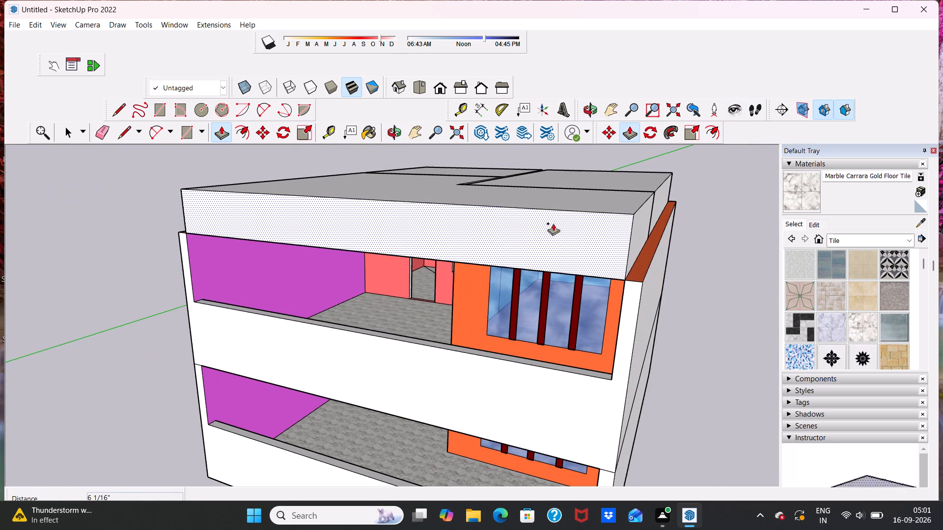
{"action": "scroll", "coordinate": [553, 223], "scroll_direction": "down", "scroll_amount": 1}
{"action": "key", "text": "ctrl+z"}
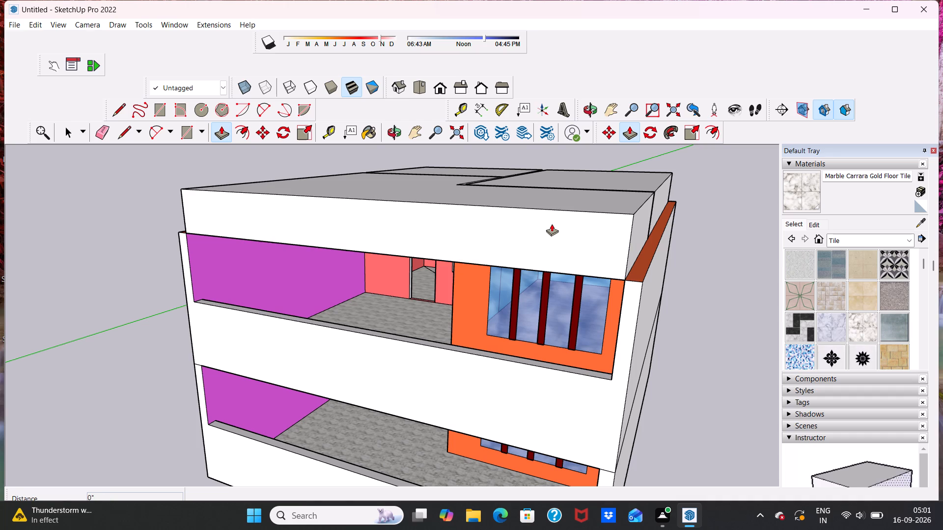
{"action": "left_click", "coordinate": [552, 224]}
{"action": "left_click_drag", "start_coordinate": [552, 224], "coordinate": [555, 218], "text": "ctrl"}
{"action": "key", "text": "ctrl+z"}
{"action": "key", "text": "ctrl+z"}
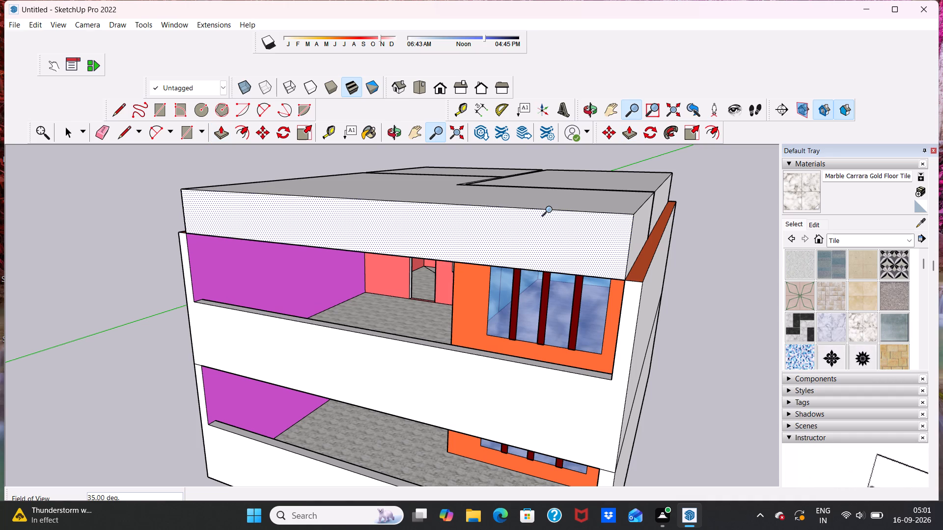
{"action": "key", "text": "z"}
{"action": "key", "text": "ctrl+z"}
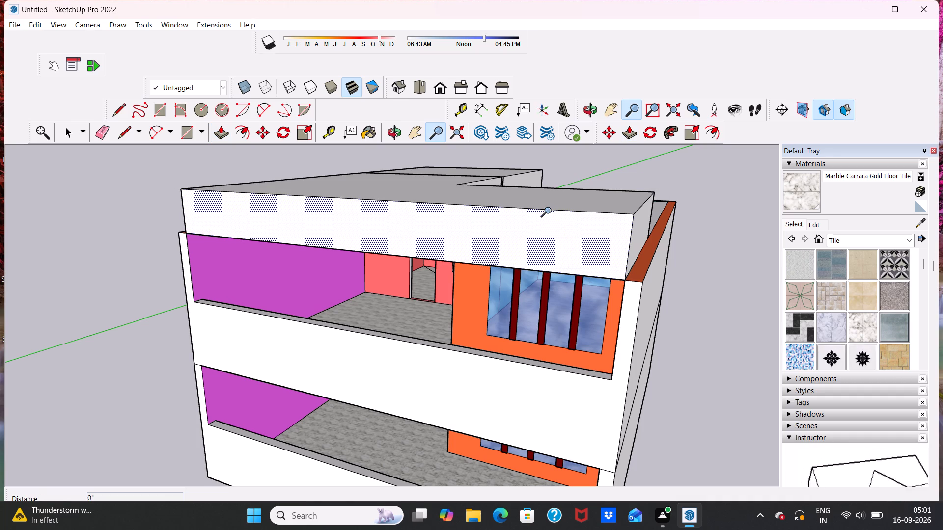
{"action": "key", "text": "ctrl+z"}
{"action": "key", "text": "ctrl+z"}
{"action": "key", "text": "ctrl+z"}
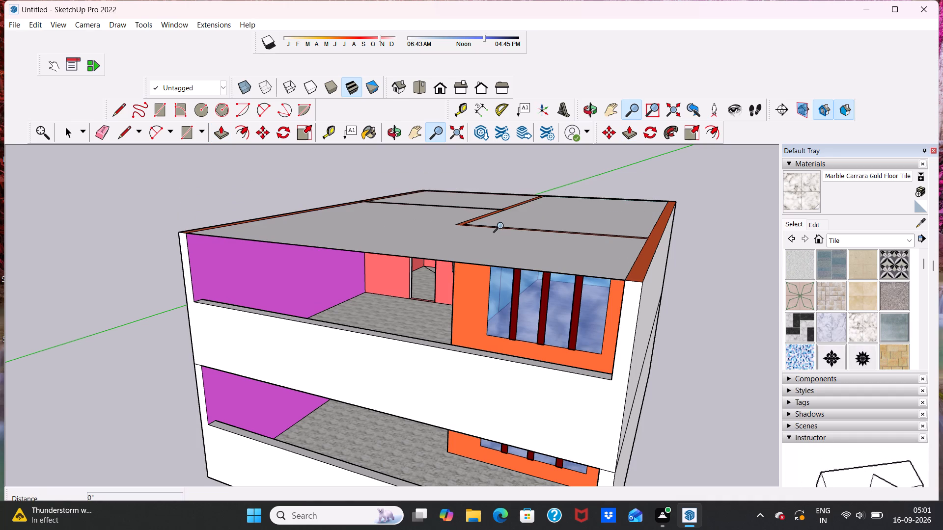
Push/Pull the L-shaped roof face above the front veranda up 1'.
{"action": "key", "text": "space"}
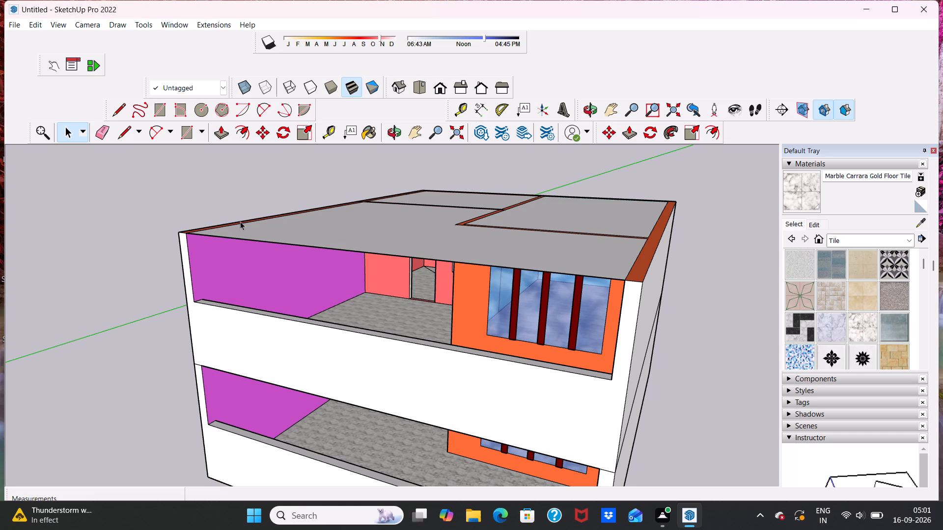
{"action": "left_click", "coordinate": [264, 231]}
{"action": "left_click_drag", "start_coordinate": [219, 133], "coordinate": [219, 141]}
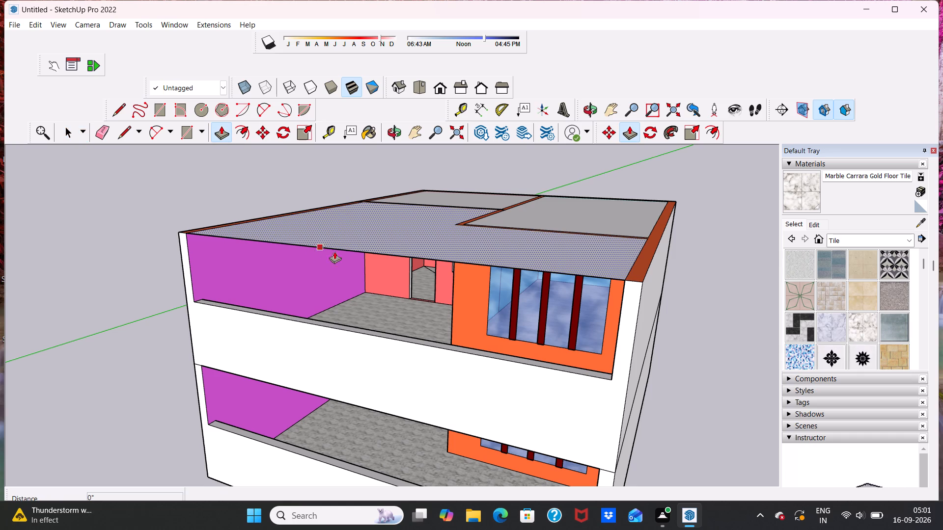
{"action": "left_click", "coordinate": [353, 230]}
{"action": "type", "text": "1'"}
{"action": "key", "text": "Return"}
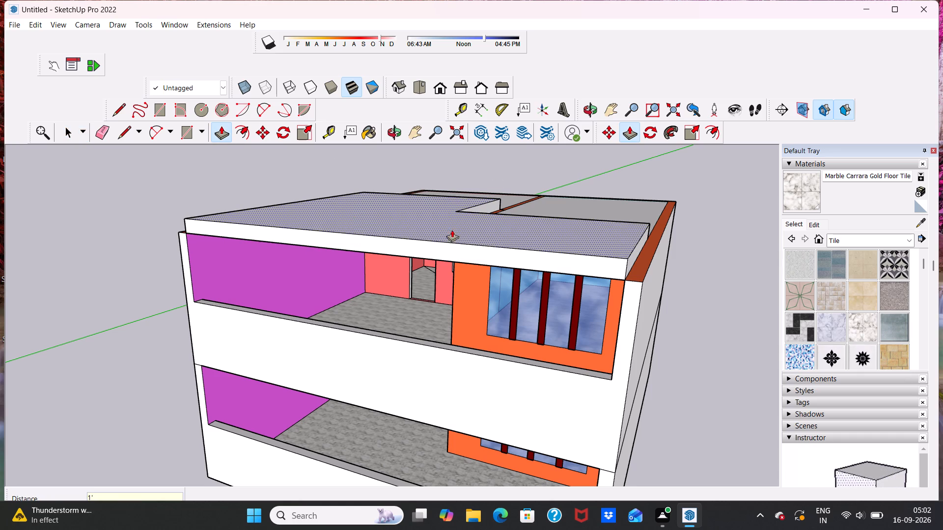
Push/Pull the roof face above the orange room up 1'.
{"action": "middle_click_drag", "start_coordinate": [436, 278], "coordinate": [574, 228]}
{"action": "scroll", "coordinate": [582, 221], "scroll_direction": "down", "scroll_amount": 5}
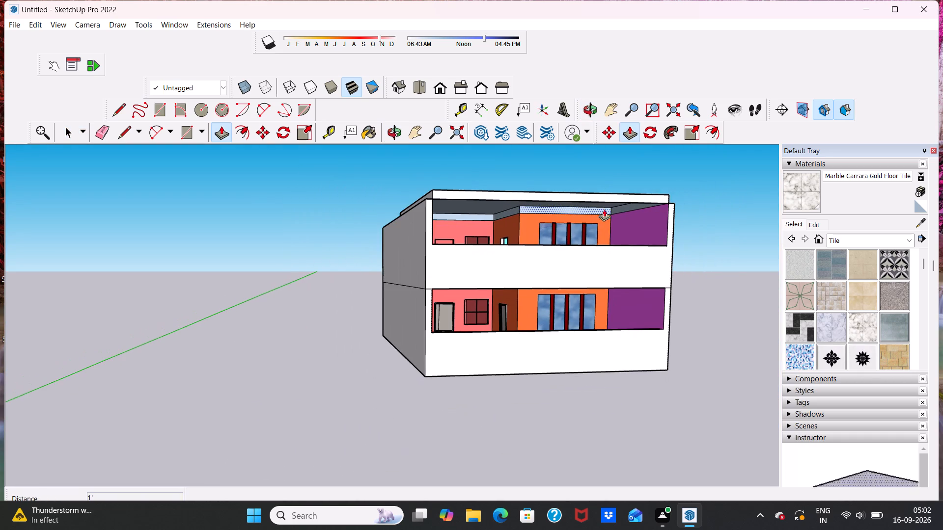
{"action": "middle_click_drag", "start_coordinate": [622, 207], "coordinate": [245, 336]}
{"action": "scroll", "coordinate": [362, 323], "scroll_direction": "up", "scroll_amount": 5}
{"action": "left_click", "coordinate": [361, 336]}
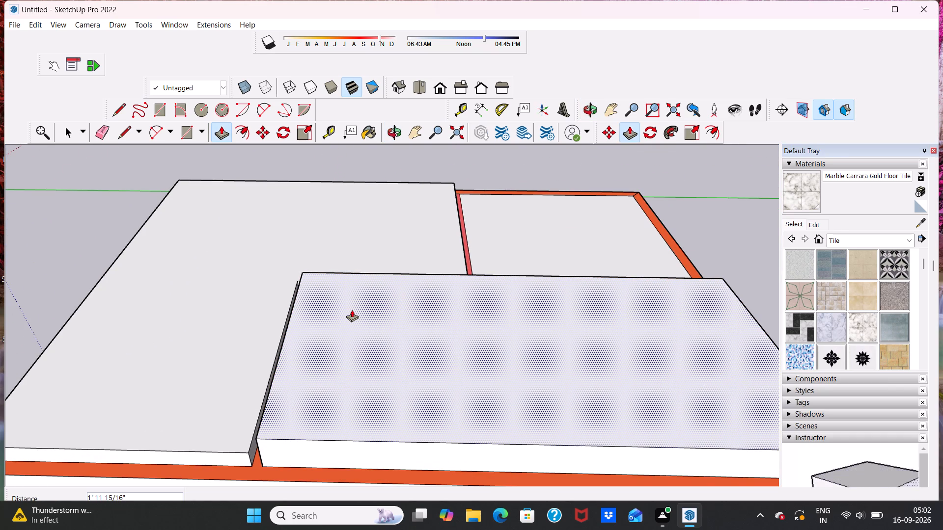
{"action": "type", "text": "1'"}
{"action": "key", "text": "Return"}
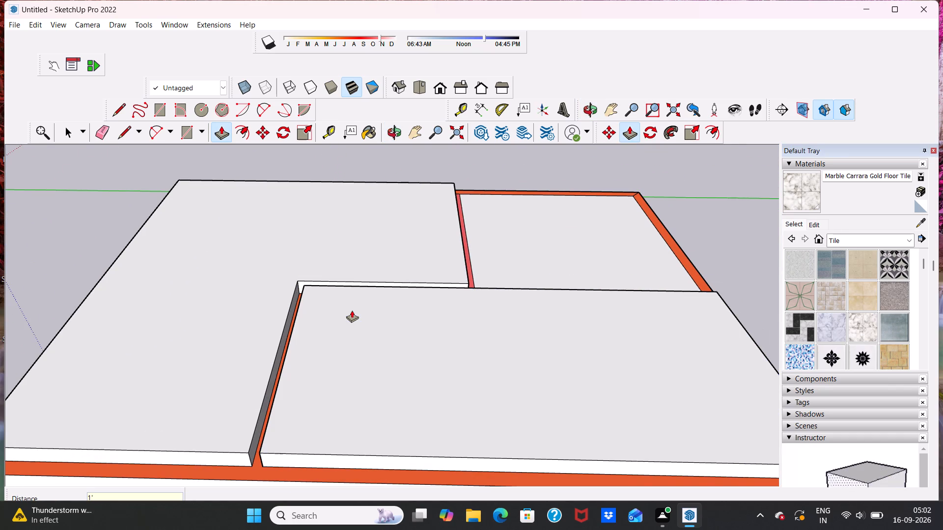
Push/Pull the roof face above the rear pink room up 1'.
{"action": "scroll", "coordinate": [338, 319], "scroll_direction": "down", "scroll_amount": 5}
{"action": "middle_click_drag", "start_coordinate": [466, 316], "coordinate": [186, 377]}
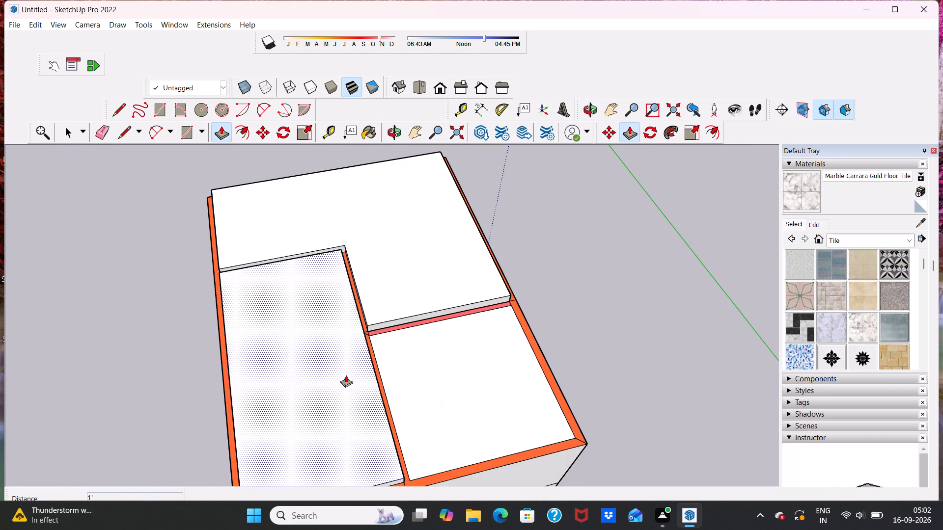
{"action": "left_click", "coordinate": [441, 358]}
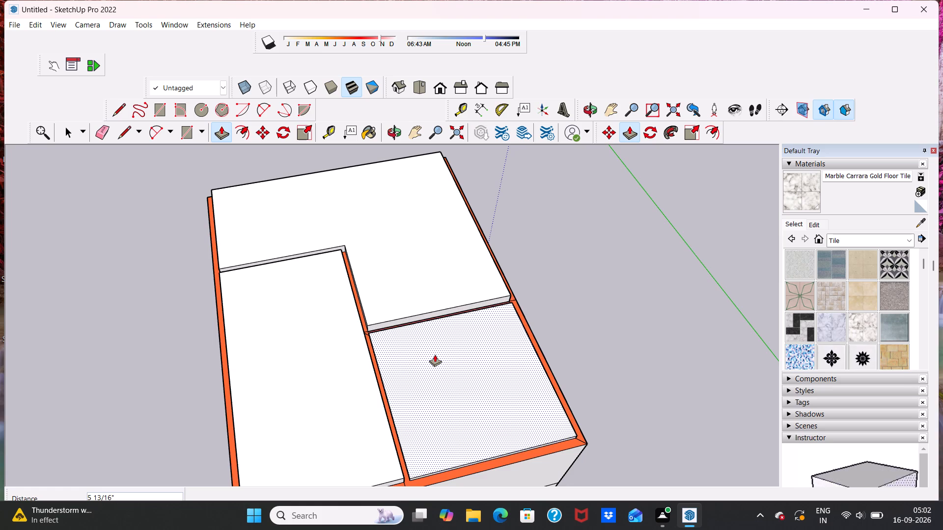
{"action": "left_click", "coordinate": [435, 354], "text": "ctrl"}
{"action": "scroll", "coordinate": [407, 371], "scroll_direction": "down", "scroll_amount": 4}
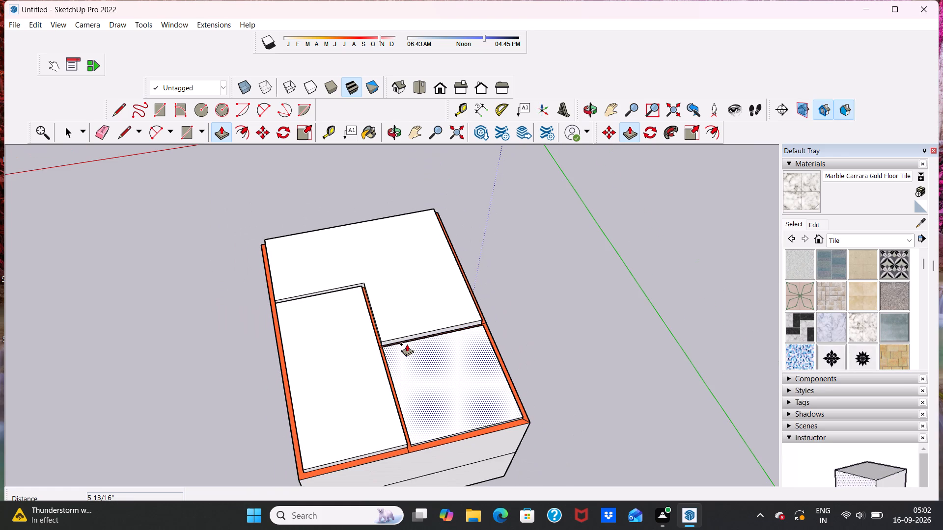
{"action": "type", "text": "1'"}
{"action": "key", "text": "Return"}
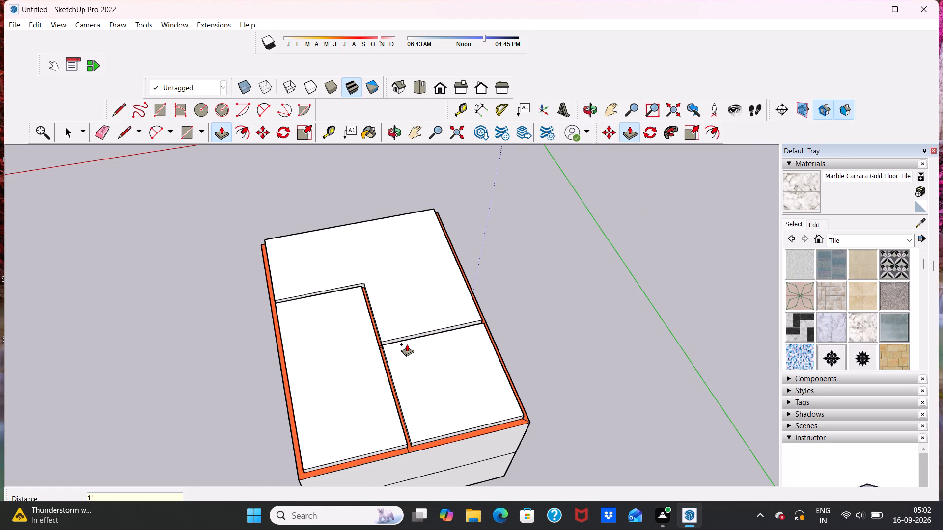
Extend the L-shaped slab's side face about 7 3/8" across the partition gap towards the slab above the rear pink room.
{"action": "scroll", "coordinate": [364, 415], "scroll_direction": "down", "scroll_amount": 1}
{"action": "middle_click_drag", "start_coordinate": [424, 393], "coordinate": [137, 312]}
{"action": "scroll", "coordinate": [324, 322], "scroll_direction": "up", "scroll_amount": 5}
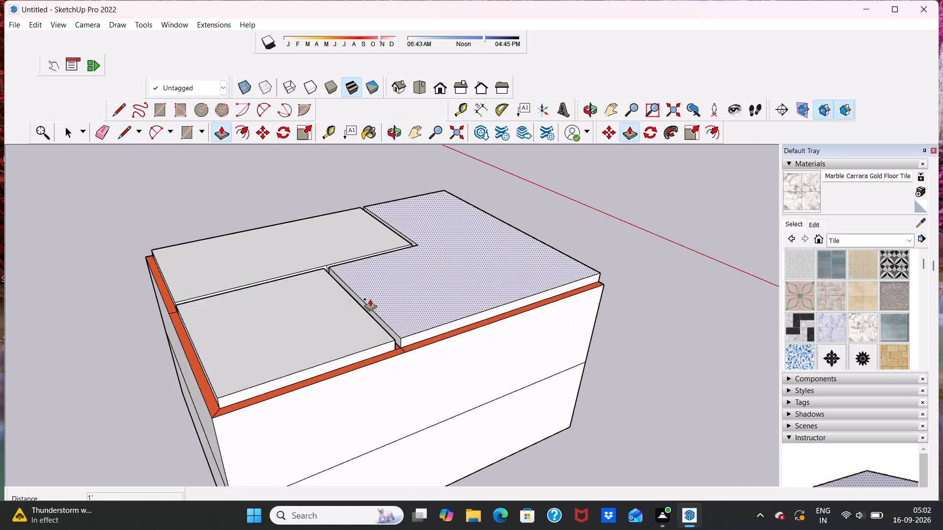
{"action": "scroll", "coordinate": [370, 299], "scroll_direction": "up", "scroll_amount": 12}
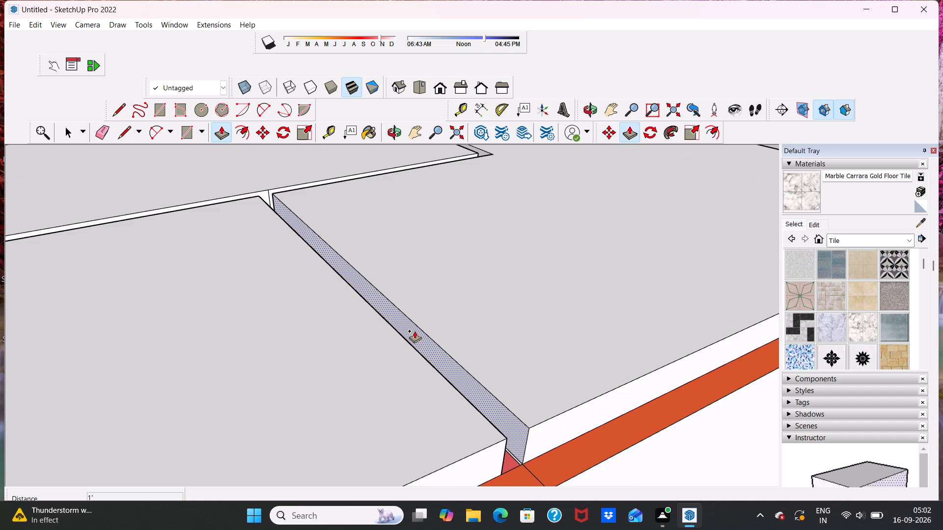
{"action": "left_click", "coordinate": [415, 331]}
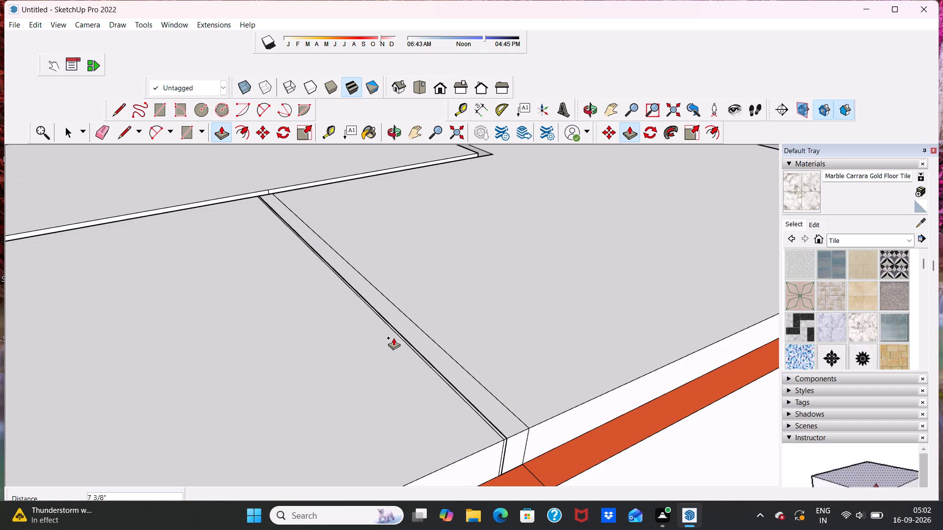
{"action": "left_click", "coordinate": [393, 338]}
{"action": "scroll", "coordinate": [377, 318], "scroll_direction": "down", "scroll_amount": 5}
{"action": "middle_click_drag", "start_coordinate": [380, 316], "coordinate": [404, 331]}
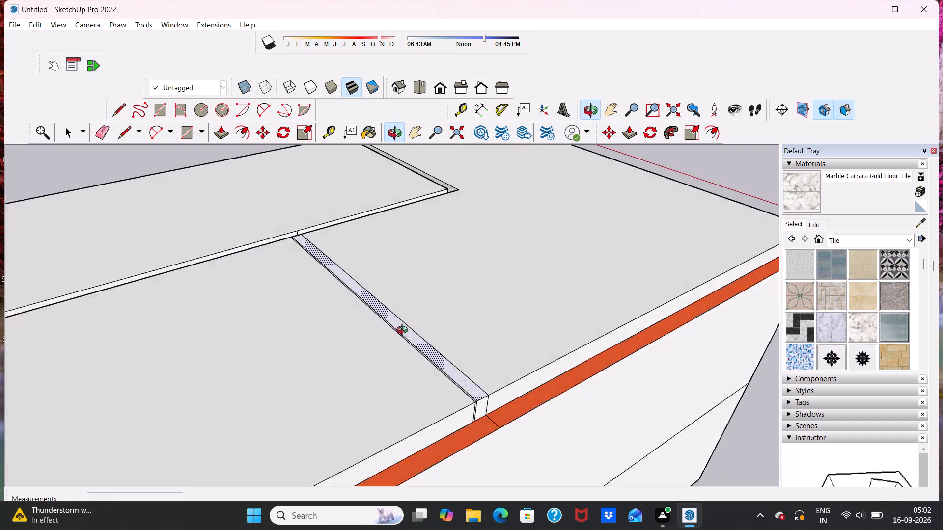
Extend the side face of the slab above the orange room about 6 15/16" across the gap towards the rear pink room's slab.
{"action": "middle_click_drag", "start_coordinate": [404, 331], "coordinate": [480, 351]}
{"action": "scroll", "coordinate": [480, 351], "scroll_direction": "down", "scroll_amount": 1}
{"action": "scroll", "coordinate": [353, 294], "scroll_direction": "up", "scroll_amount": 6}
{"action": "scroll", "coordinate": [297, 266], "scroll_direction": "up", "scroll_amount": 3}
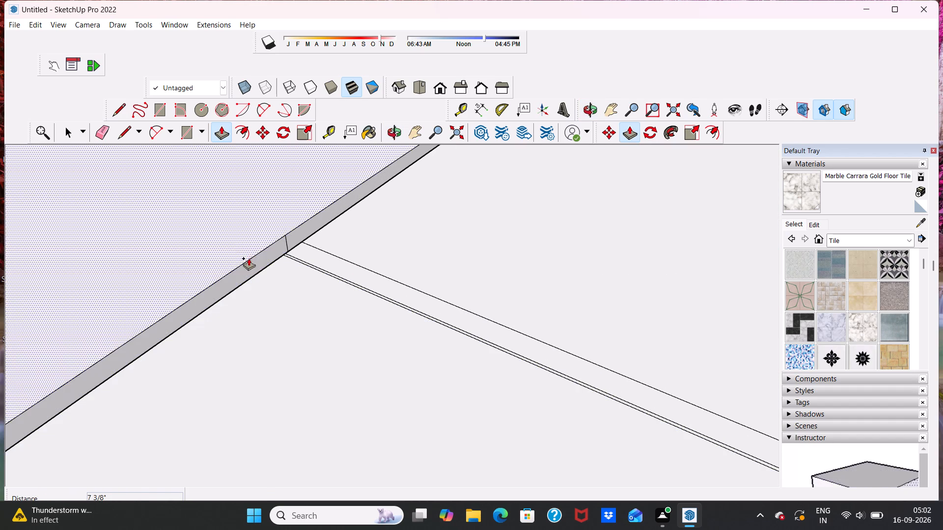
{"action": "left_click_drag", "start_coordinate": [252, 263], "coordinate": [267, 281]}
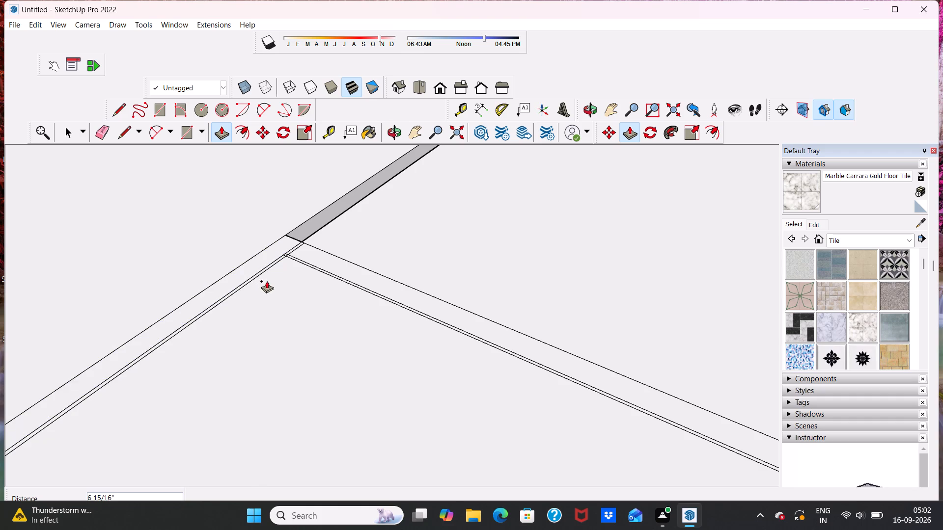
Extend the remaining part of the orange room slab's side face 9 1/4" across the gap to the L-shaped slab.
{"action": "left_click", "coordinate": [312, 219]}
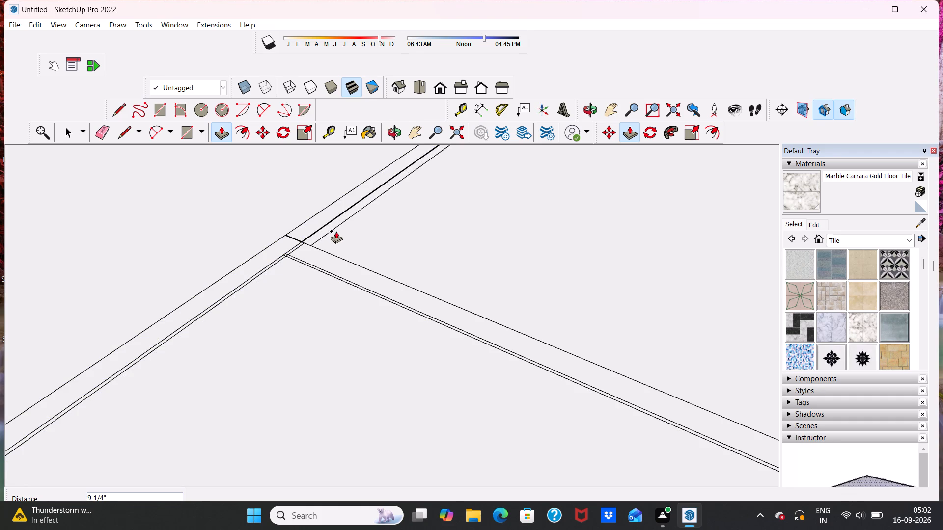
{"action": "left_click", "coordinate": [336, 231]}
Extend the L-shaped slab's inner side face about 7 7/8" across the gap at the end of the orange room's slab.
{"action": "scroll", "coordinate": [336, 234], "scroll_direction": "down", "scroll_amount": 17}
{"action": "scroll", "coordinate": [385, 194], "scroll_direction": "up", "scroll_amount": 3}
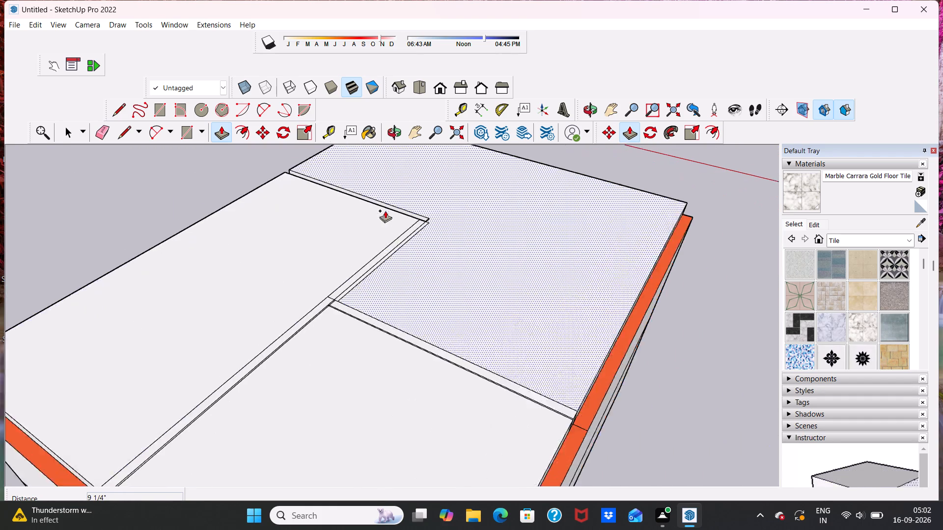
{"action": "scroll", "coordinate": [385, 211], "scroll_direction": "up", "scroll_amount": 15}
{"action": "scroll", "coordinate": [418, 195], "scroll_direction": "up", "scroll_amount": 6}
{"action": "scroll", "coordinate": [373, 206], "scroll_direction": "down", "scroll_amount": 1}
{"action": "middle_click_drag", "start_coordinate": [374, 206], "coordinate": [410, 290]}
{"action": "scroll", "coordinate": [355, 309], "scroll_direction": "up", "scroll_amount": 2}
{"action": "left_click_drag", "start_coordinate": [354, 295], "coordinate": [333, 325]}
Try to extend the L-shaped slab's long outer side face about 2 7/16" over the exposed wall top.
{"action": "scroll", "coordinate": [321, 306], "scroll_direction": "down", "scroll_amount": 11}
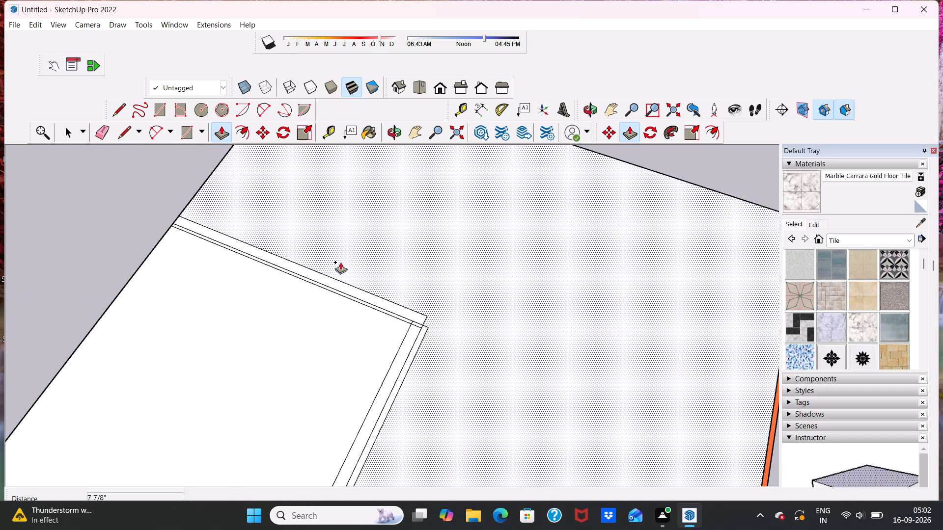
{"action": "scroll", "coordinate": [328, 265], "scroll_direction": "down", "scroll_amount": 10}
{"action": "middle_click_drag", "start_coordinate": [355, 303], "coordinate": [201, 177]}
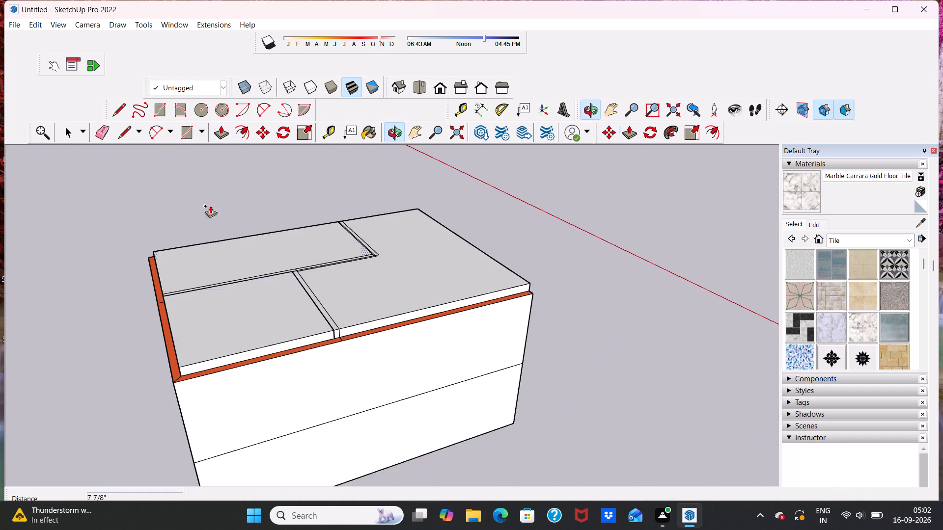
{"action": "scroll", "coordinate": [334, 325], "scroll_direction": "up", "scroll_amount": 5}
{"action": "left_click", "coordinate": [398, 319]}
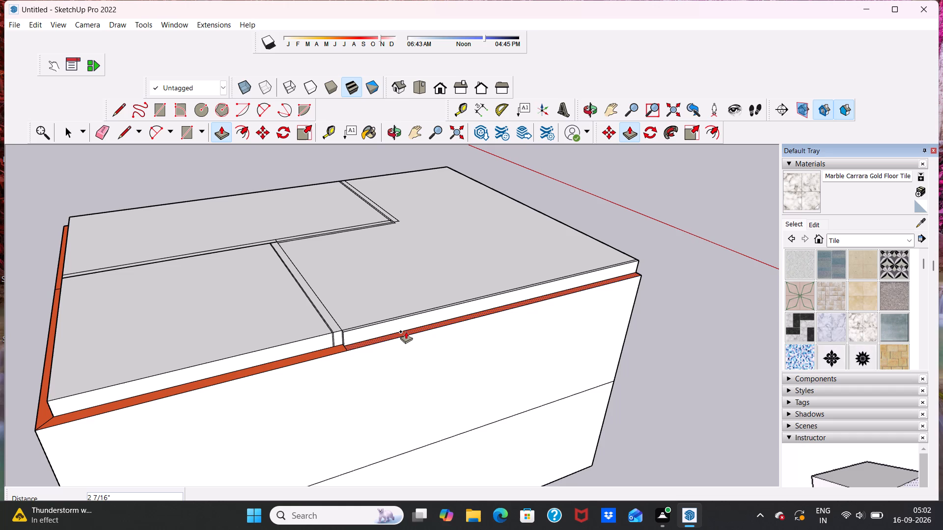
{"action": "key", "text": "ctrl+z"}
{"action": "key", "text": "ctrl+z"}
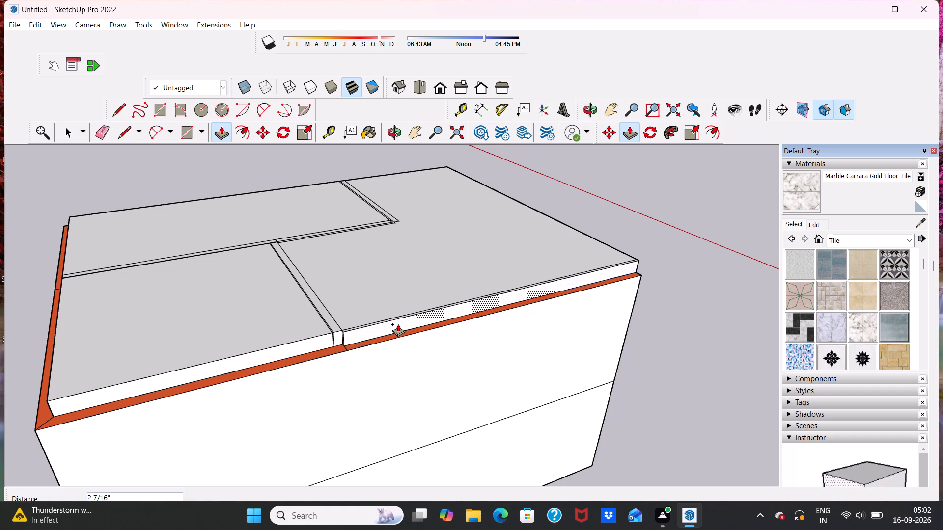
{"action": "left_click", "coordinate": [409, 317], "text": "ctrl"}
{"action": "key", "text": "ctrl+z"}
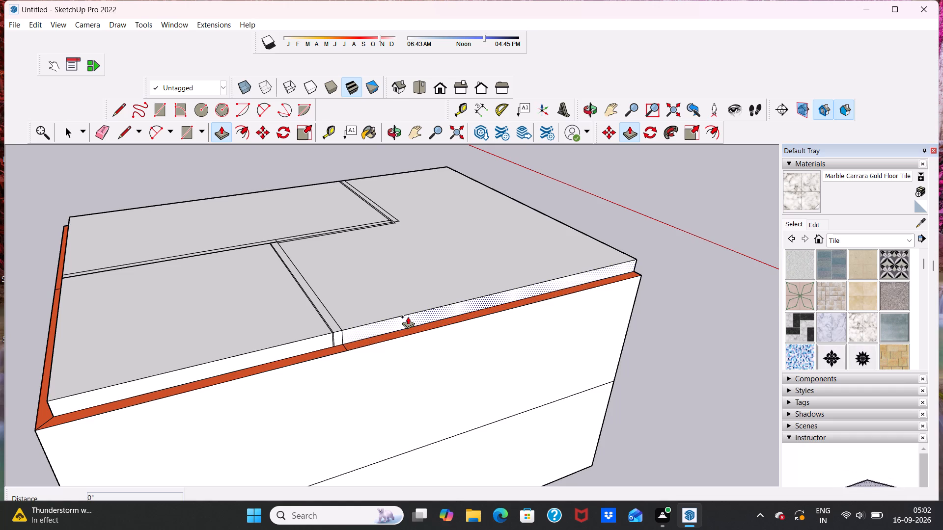
Extend the L-shaped slab's long outer side face 9 1/4" to the outer edge of the wall top.
{"action": "left_click", "coordinate": [408, 316]}
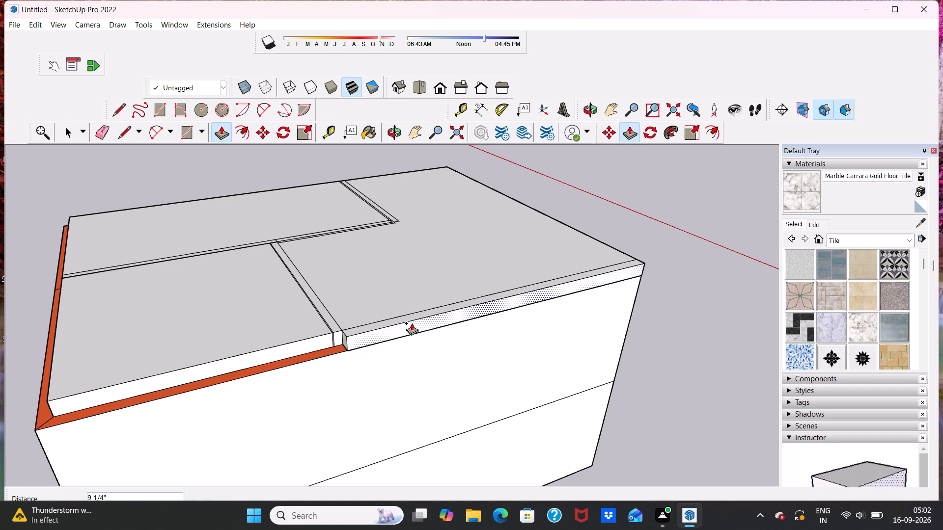
{"action": "left_click", "coordinate": [412, 323]}
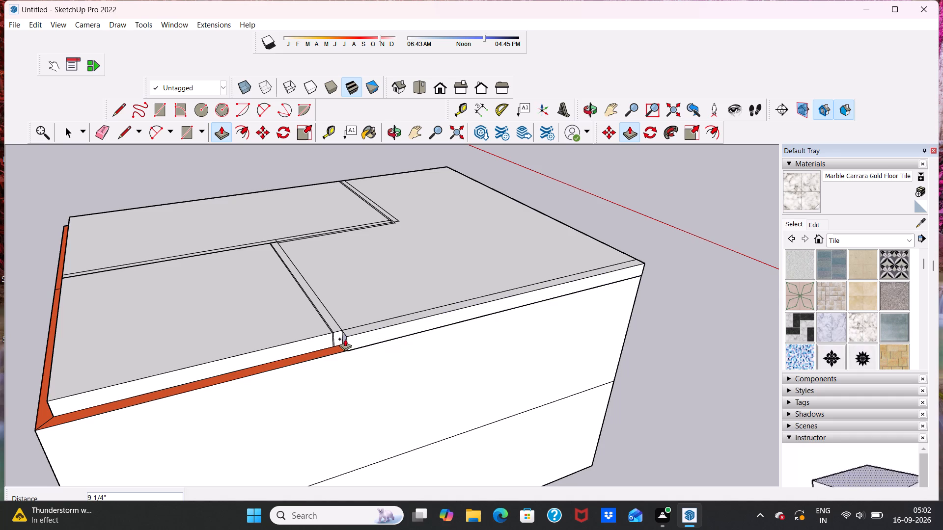
Extend the new edge strip's end face about 16' 2 5/8" along the wall top beside the rear pink room to the rear corner.
{"action": "scroll", "coordinate": [336, 336], "scroll_direction": "up", "scroll_amount": 14}
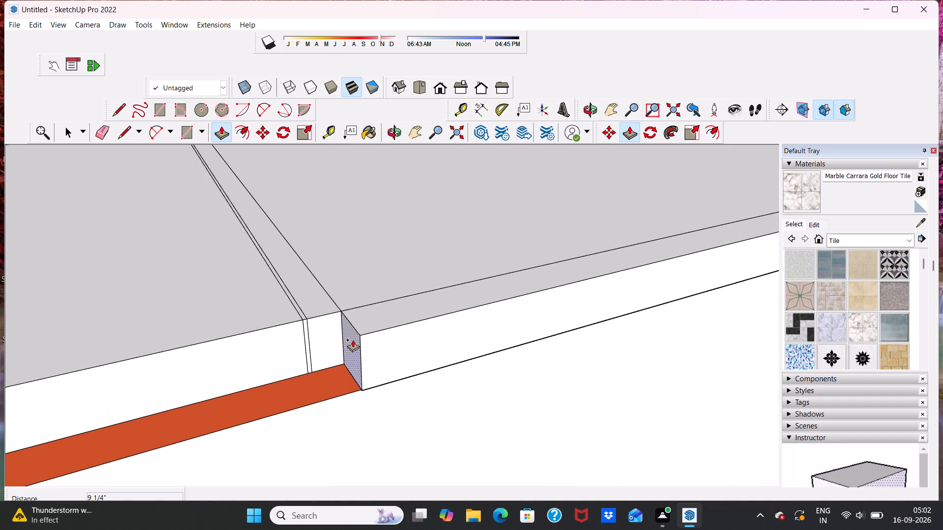
{"action": "left_click", "coordinate": [353, 340]}
{"action": "scroll", "coordinate": [296, 352], "scroll_direction": "down", "scroll_amount": 20}
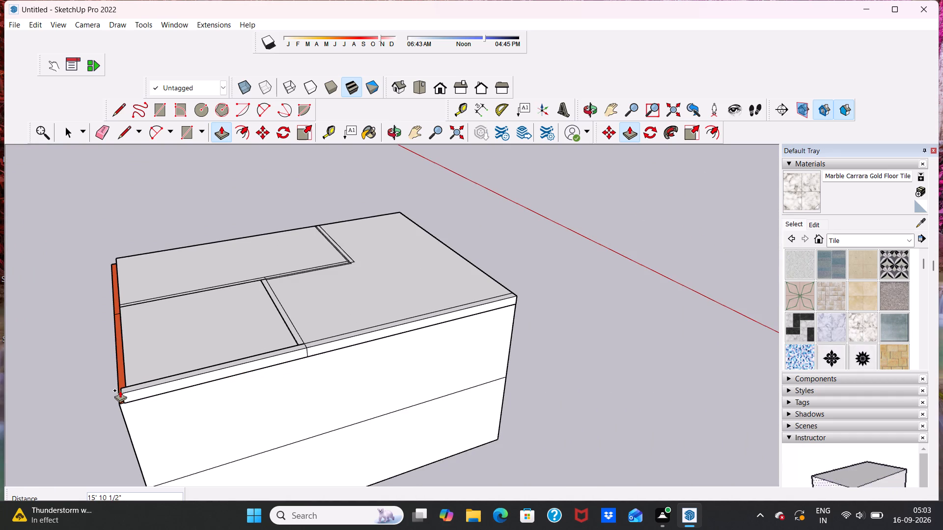
{"action": "left_click", "coordinate": [116, 391]}
Extend the edge strip's inner face at the rear corner about 29' 4 7/16" along the rear wall top to the opposite corner.
{"action": "scroll", "coordinate": [116, 391], "scroll_direction": "up", "scroll_amount": 5}
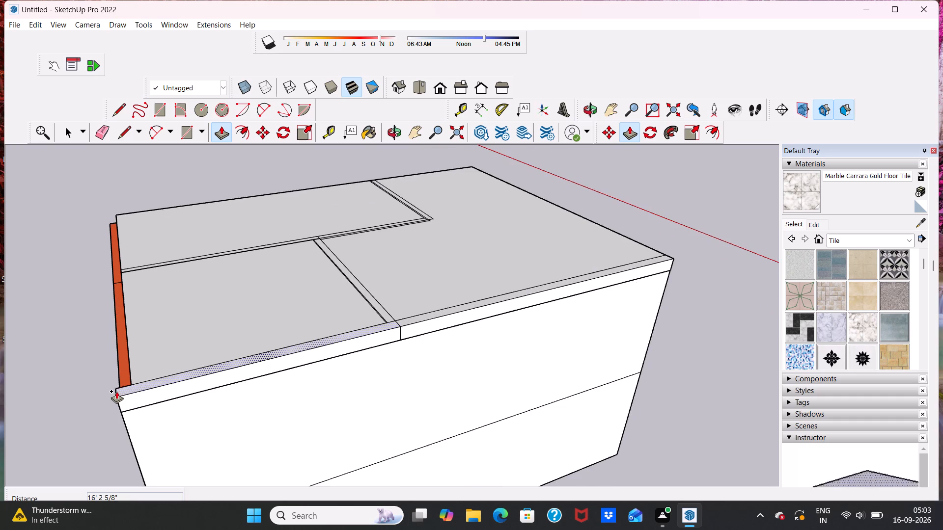
{"action": "middle_click_drag", "start_coordinate": [116, 390], "coordinate": [337, 348]}
{"action": "scroll", "coordinate": [367, 344], "scroll_direction": "up", "scroll_amount": 2}
{"action": "scroll", "coordinate": [562, 311], "scroll_direction": "down", "scroll_amount": 2}
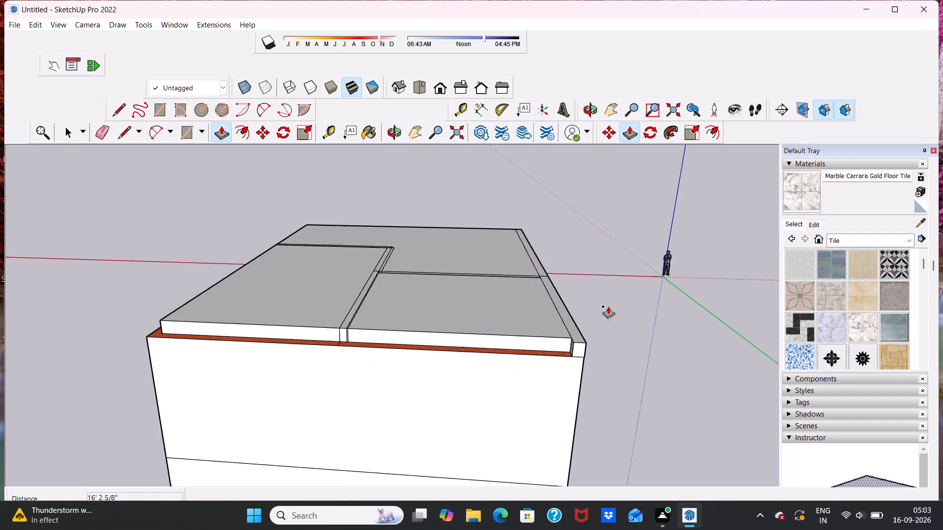
{"action": "scroll", "coordinate": [608, 306], "scroll_direction": "down", "scroll_amount": 6}
{"action": "middle_click_drag", "start_coordinate": [539, 325], "coordinate": [615, 340]}
{"action": "scroll", "coordinate": [609, 287], "scroll_direction": "up", "scroll_amount": 12}
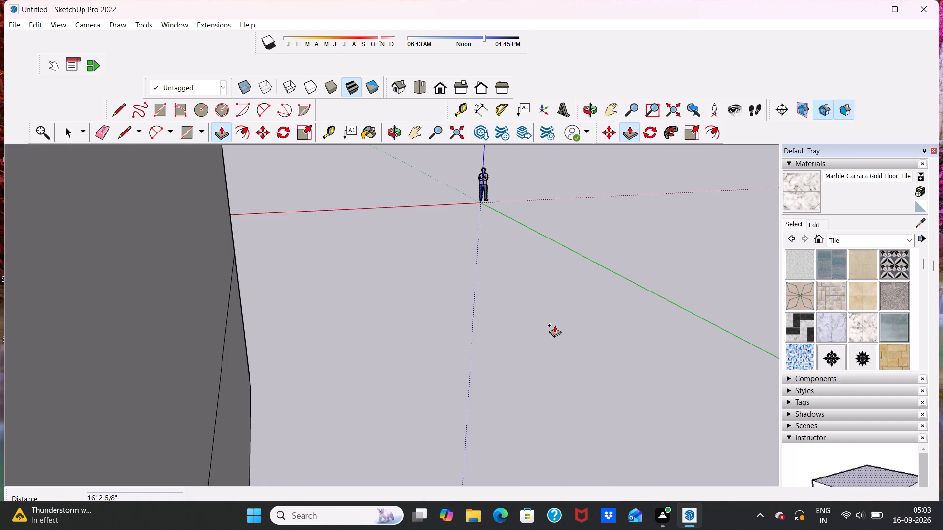
{"action": "scroll", "coordinate": [549, 299], "scroll_direction": "down", "scroll_amount": 10}
{"action": "scroll", "coordinate": [537, 308], "scroll_direction": "up", "scroll_amount": 10}
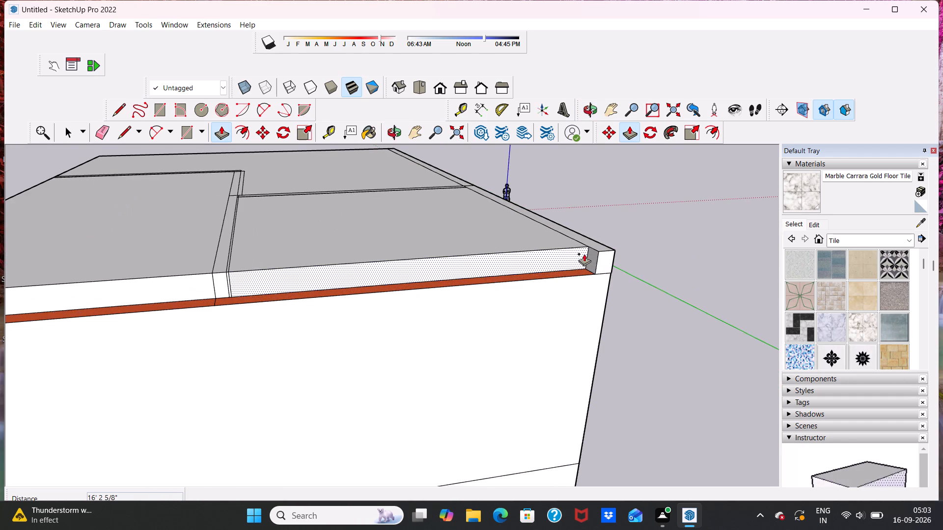
{"action": "left_click", "coordinate": [589, 258]}
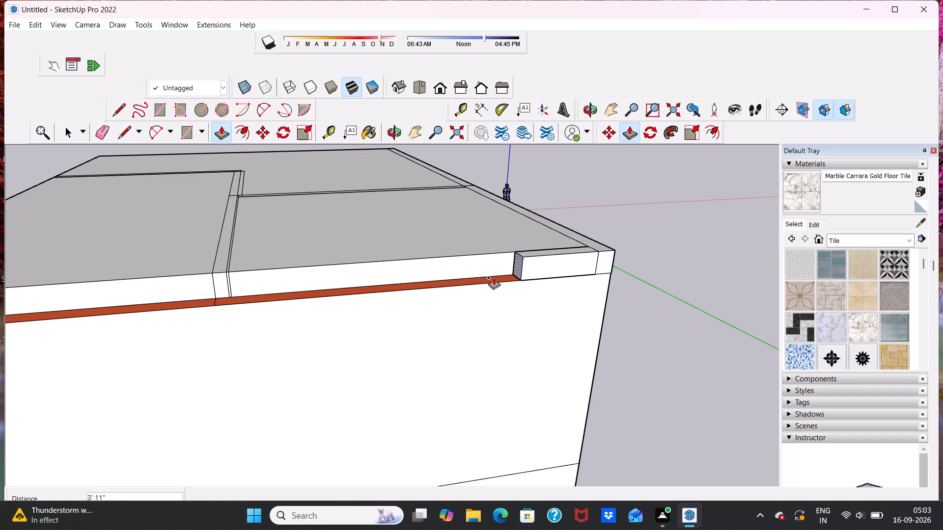
{"action": "scroll", "coordinate": [431, 282], "scroll_direction": "down", "scroll_amount": 10}
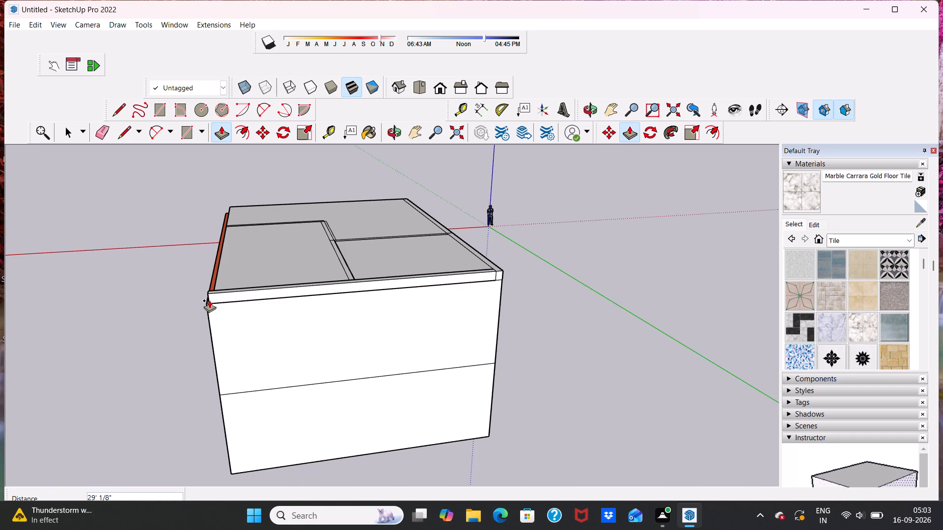
{"action": "left_click", "coordinate": [205, 300]}
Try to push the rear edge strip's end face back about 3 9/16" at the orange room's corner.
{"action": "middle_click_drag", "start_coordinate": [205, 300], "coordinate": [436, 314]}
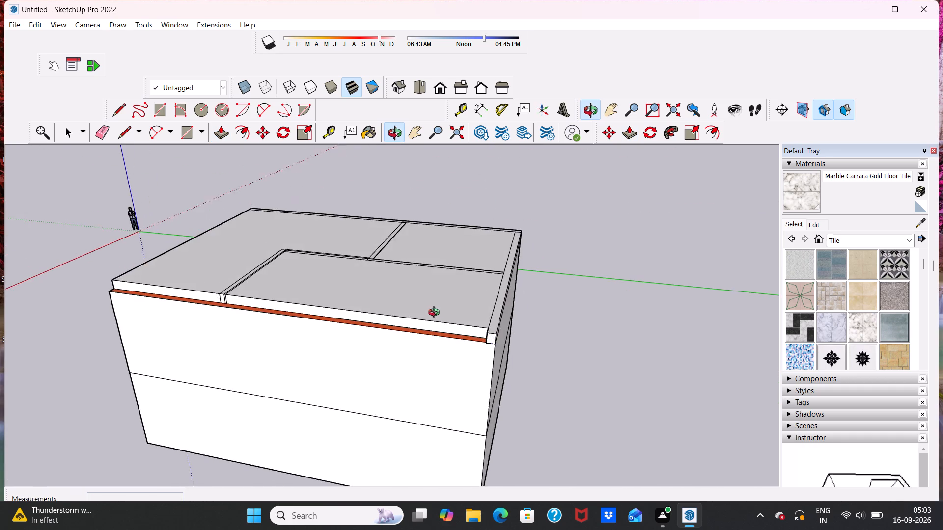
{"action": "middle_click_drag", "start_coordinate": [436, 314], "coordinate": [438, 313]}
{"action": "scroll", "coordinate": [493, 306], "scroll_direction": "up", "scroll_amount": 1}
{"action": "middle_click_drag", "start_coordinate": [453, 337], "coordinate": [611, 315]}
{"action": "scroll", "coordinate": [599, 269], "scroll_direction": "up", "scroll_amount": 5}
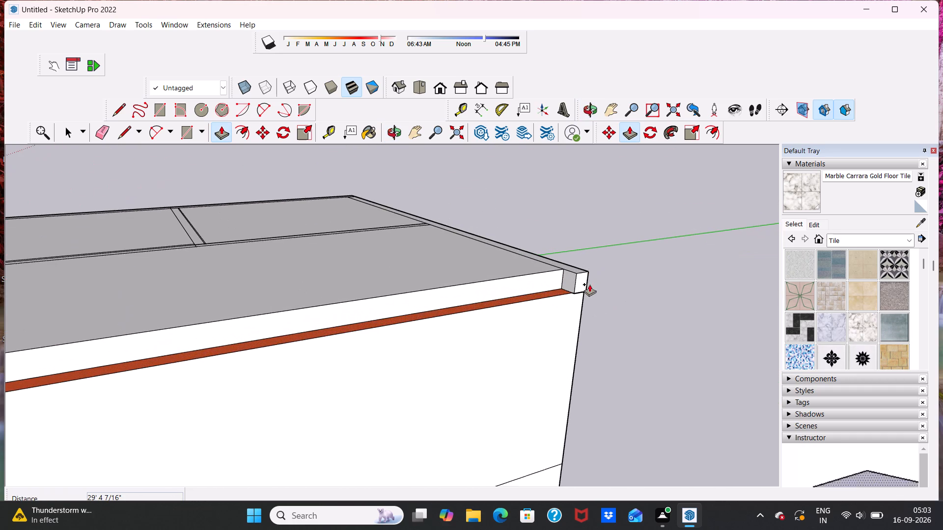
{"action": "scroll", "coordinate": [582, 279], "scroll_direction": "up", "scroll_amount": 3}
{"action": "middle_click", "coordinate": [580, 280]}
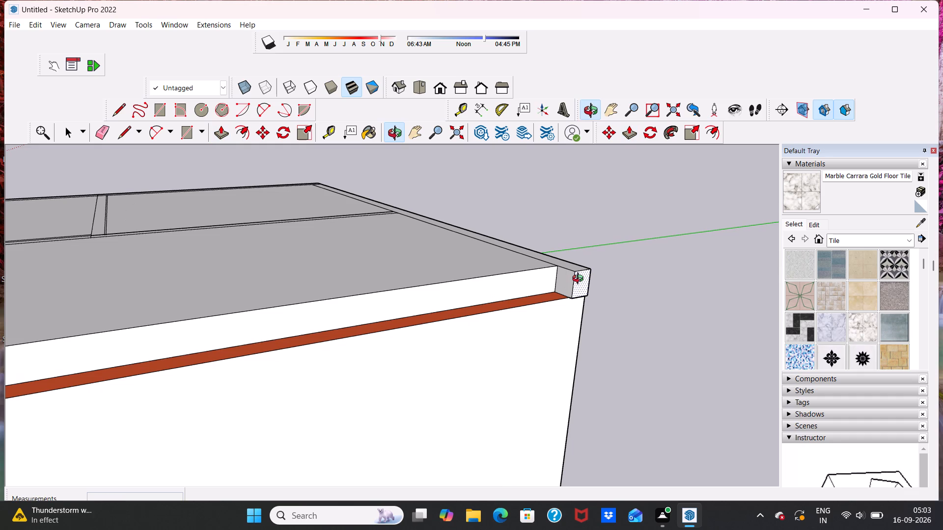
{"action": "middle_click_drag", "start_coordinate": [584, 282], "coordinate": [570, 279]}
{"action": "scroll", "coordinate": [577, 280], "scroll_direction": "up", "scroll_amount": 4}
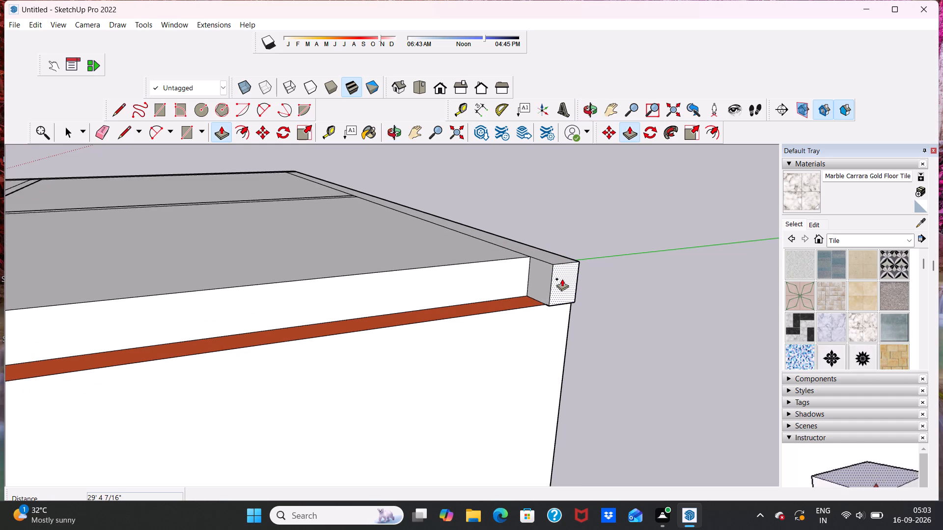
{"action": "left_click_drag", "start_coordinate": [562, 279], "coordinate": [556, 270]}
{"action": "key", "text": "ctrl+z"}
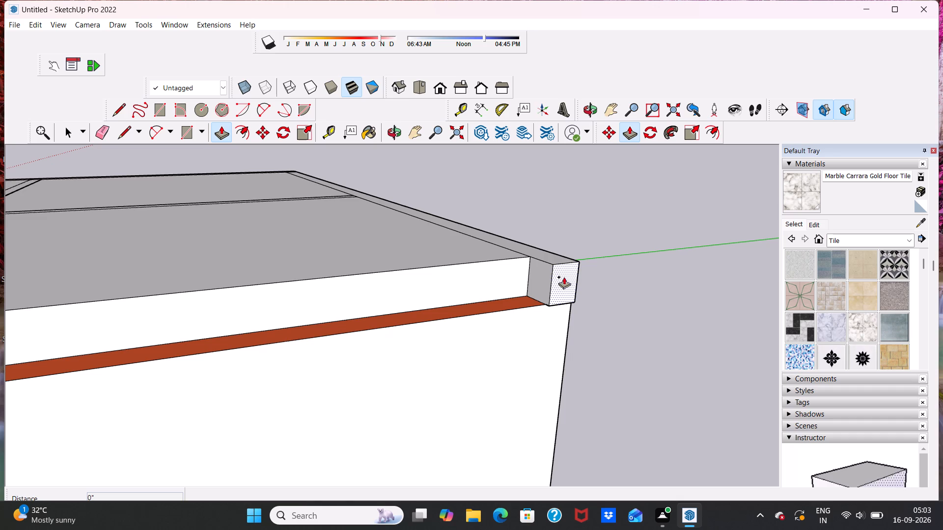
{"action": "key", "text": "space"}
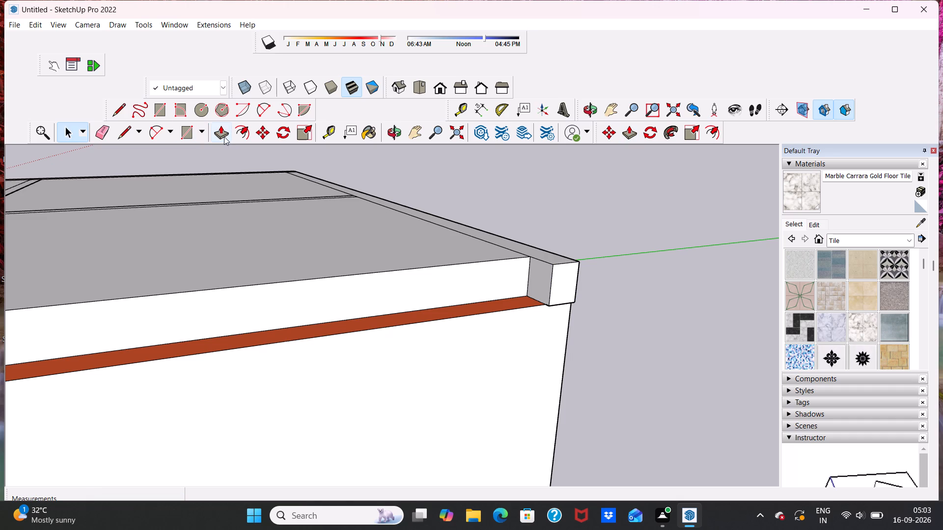
Push the rear edge strip's overhanging end face back about 1 1/16" at the orange room's corner.
{"action": "left_click_drag", "start_coordinate": [219, 132], "coordinate": [225, 151]}
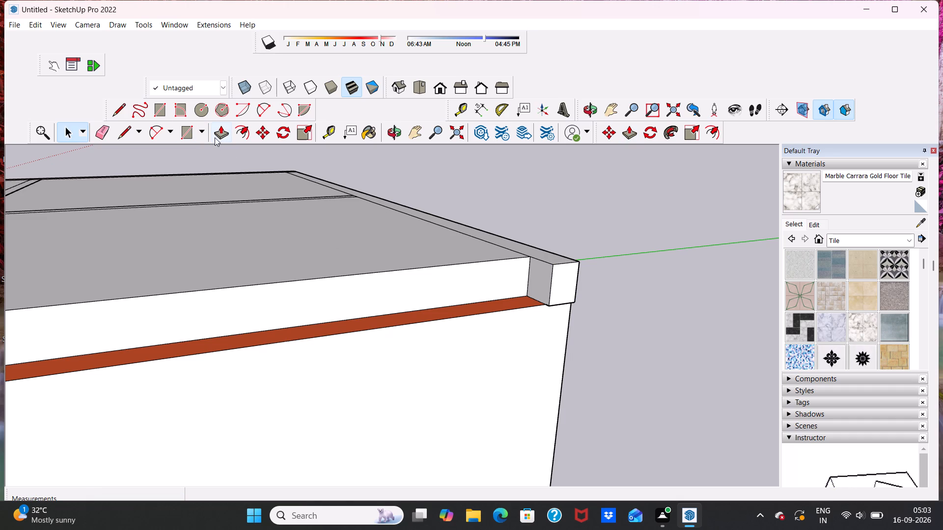
{"action": "left_click", "coordinate": [216, 134]}
{"action": "left_click_drag", "start_coordinate": [561, 277], "coordinate": [556, 270]}
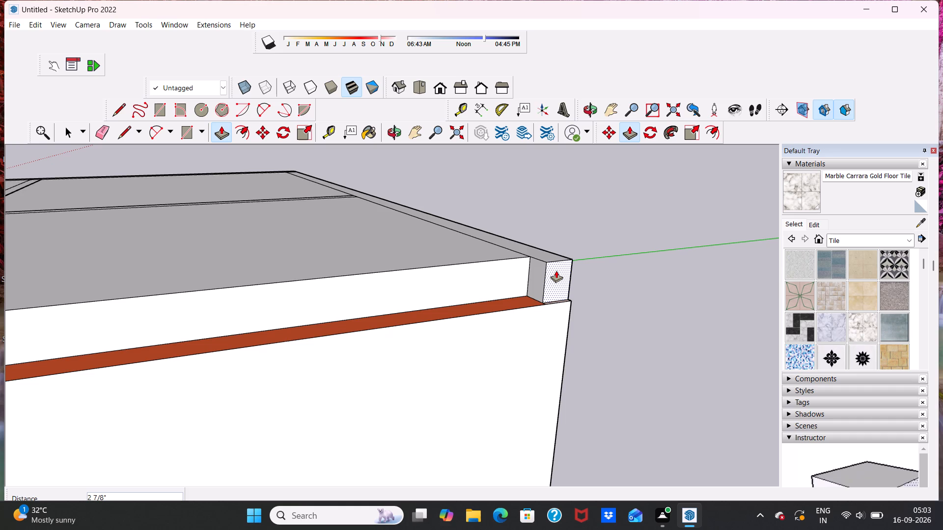
{"action": "left_click_drag", "start_coordinate": [556, 270], "coordinate": [556, 271]}
{"action": "left_click", "coordinate": [557, 271]}
{"action": "left_click", "coordinate": [557, 274]}
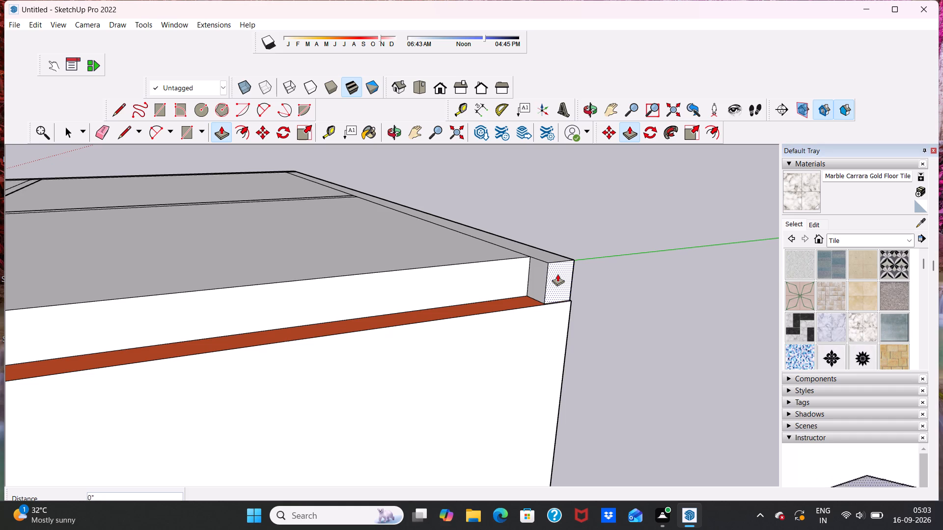
Extend the rear edge strip's inner face about 35' 9" along the orange room's side wall top to the front corner.
{"action": "left_click", "coordinate": [533, 272]}
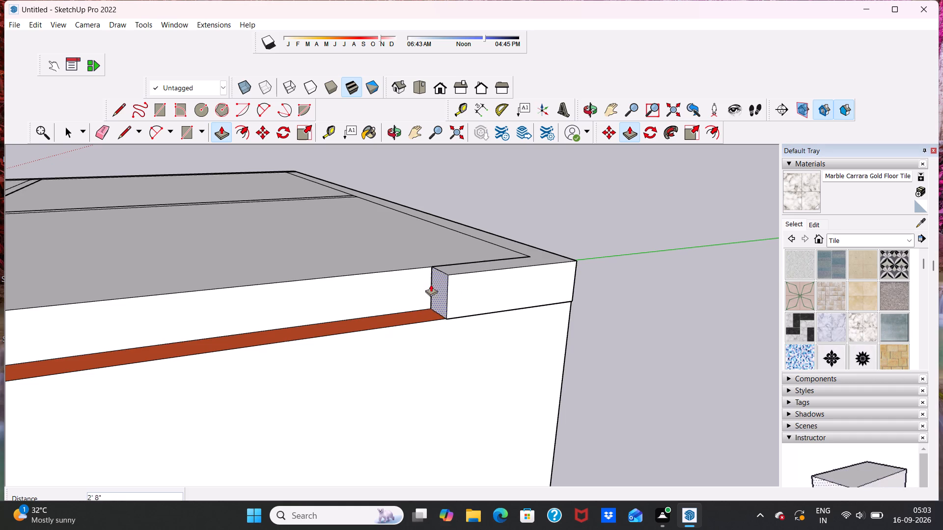
{"action": "left_click_drag", "start_coordinate": [401, 285], "coordinate": [393, 288], "text": "ctrl"}
{"action": "scroll", "coordinate": [322, 289], "scroll_direction": "down", "scroll_amount": 6}
{"action": "scroll", "coordinate": [377, 289], "scroll_direction": "up", "scroll_amount": 2}
{"action": "middle_click_drag", "start_coordinate": [344, 292], "coordinate": [514, 277]}
{"action": "left_click", "coordinate": [550, 254]}
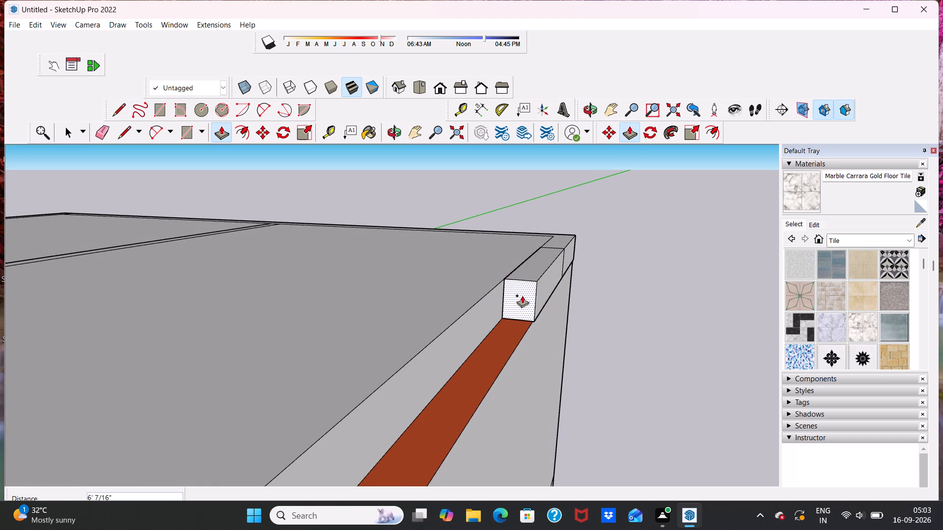
{"action": "scroll", "coordinate": [494, 315], "scroll_direction": "down", "scroll_amount": 17}
{"action": "scroll", "coordinate": [375, 431], "scroll_direction": "down", "scroll_amount": 5}
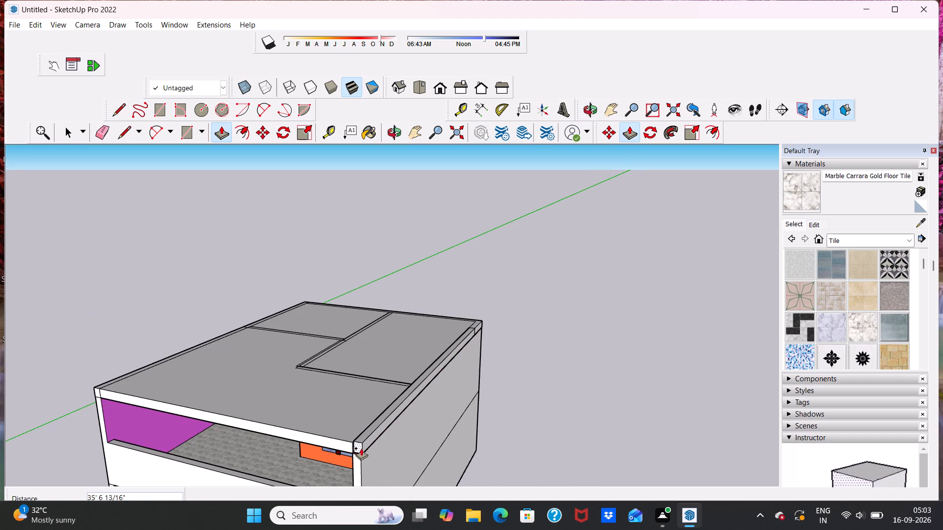
{"action": "middle_click_drag", "start_coordinate": [361, 448], "coordinate": [404, 428]}
{"action": "scroll", "coordinate": [404, 428], "scroll_direction": "up", "scroll_amount": 3}
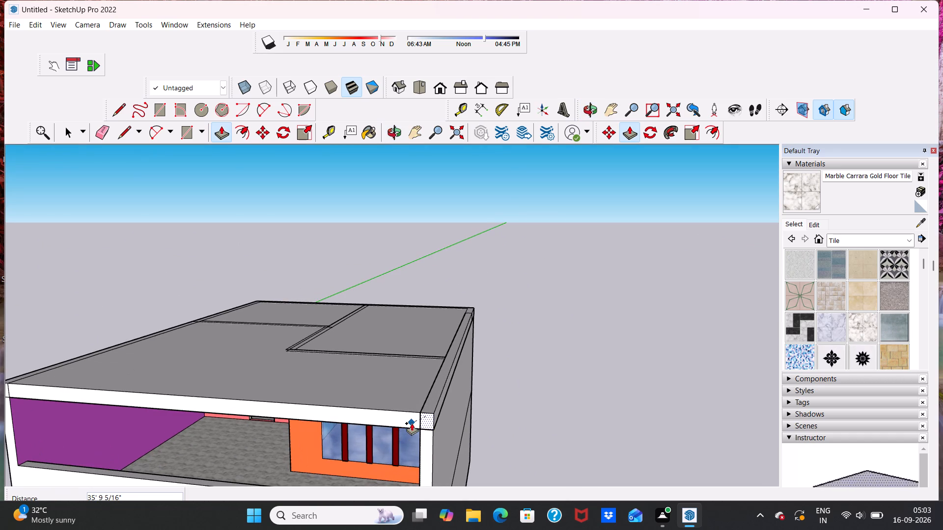
{"action": "left_click", "coordinate": [412, 423]}
{"action": "scroll", "coordinate": [413, 423], "scroll_direction": "down", "scroll_amount": 3}
{"action": "key", "text": "space"}
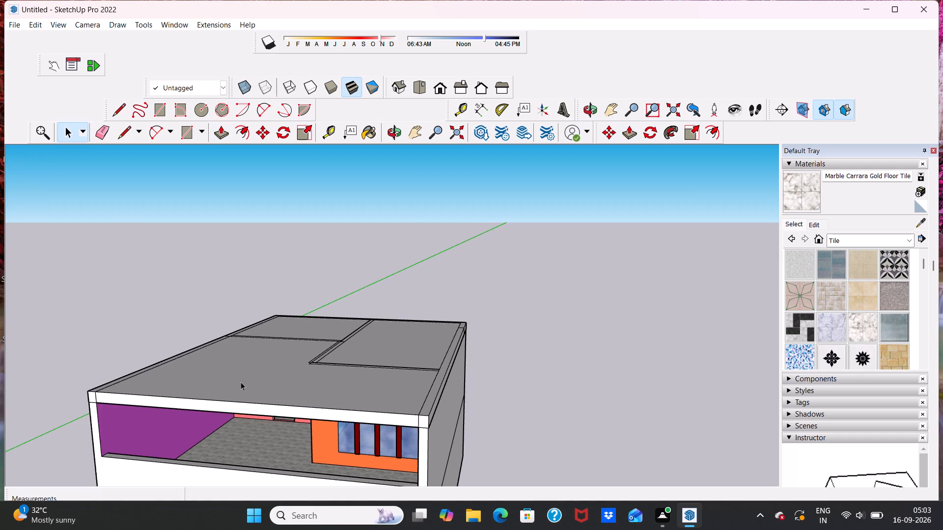
{"action": "middle_click_drag", "start_coordinate": [246, 375], "coordinate": [345, 362]}
{"action": "scroll", "coordinate": [353, 341], "scroll_direction": "down", "scroll_amount": 5}
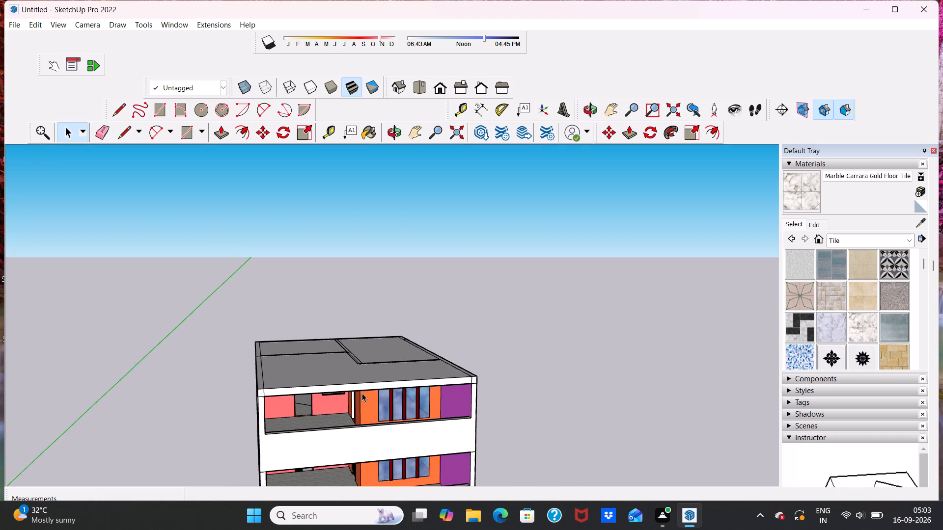
Erase the strip joint at the partition wall's end on the roof slab's top and on its outer side face.
{"action": "middle_click_drag", "start_coordinate": [361, 394], "coordinate": [278, 314]}
{"action": "scroll", "coordinate": [275, 331], "scroll_direction": "up", "scroll_amount": 1}
{"action": "middle_click_drag", "start_coordinate": [276, 338], "coordinate": [327, 424]}
{"action": "middle_click_drag", "start_coordinate": [332, 435], "coordinate": [314, 370]}
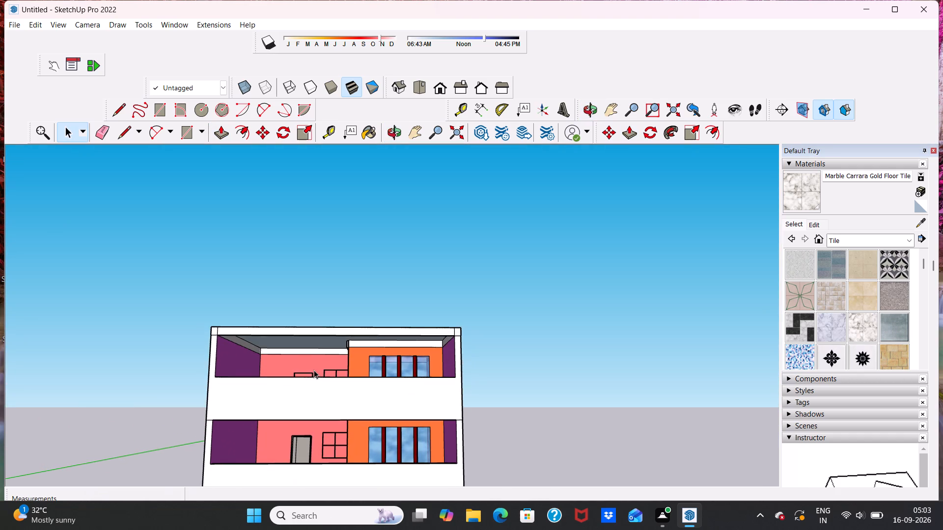
{"action": "middle_click_drag", "start_coordinate": [314, 370], "coordinate": [337, 417]}
{"action": "scroll", "coordinate": [319, 389], "scroll_direction": "up", "scroll_amount": 2}
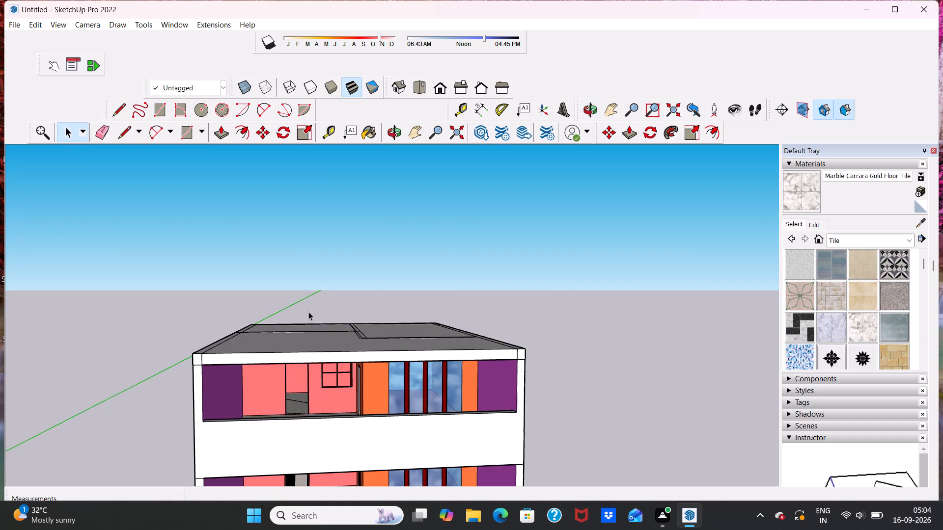
{"action": "scroll", "coordinate": [319, 310], "scroll_direction": "up", "scroll_amount": 1}
{"action": "middle_click_drag", "start_coordinate": [314, 319], "coordinate": [380, 447]}
{"action": "left_click_drag", "start_coordinate": [99, 125], "coordinate": [99, 130]}
{"action": "scroll", "coordinate": [250, 375], "scroll_direction": "up", "scroll_amount": 5}
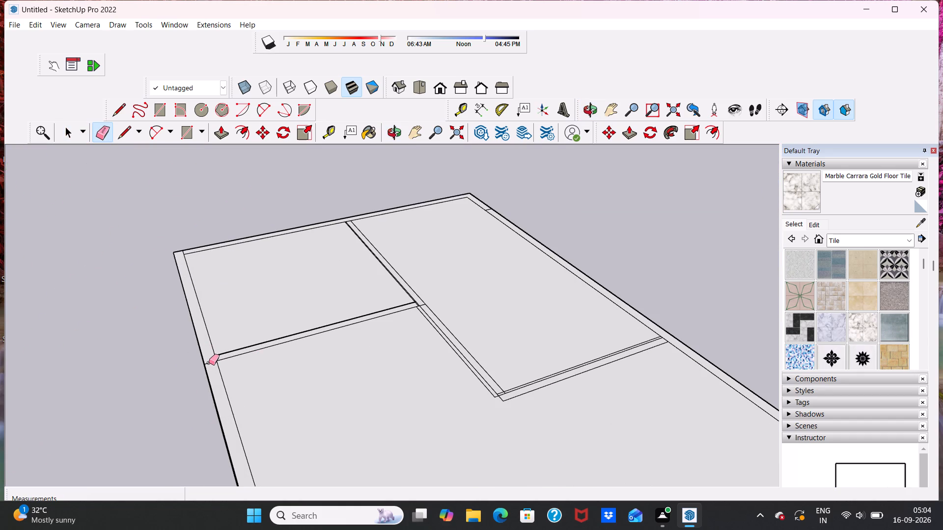
{"action": "left_click", "coordinate": [209, 363]}
{"action": "scroll", "coordinate": [210, 345], "scroll_direction": "down", "scroll_amount": 4}
{"action": "middle_click_drag", "start_coordinate": [206, 354], "coordinate": [349, 320]}
{"action": "scroll", "coordinate": [359, 313], "scroll_direction": "up", "scroll_amount": 1}
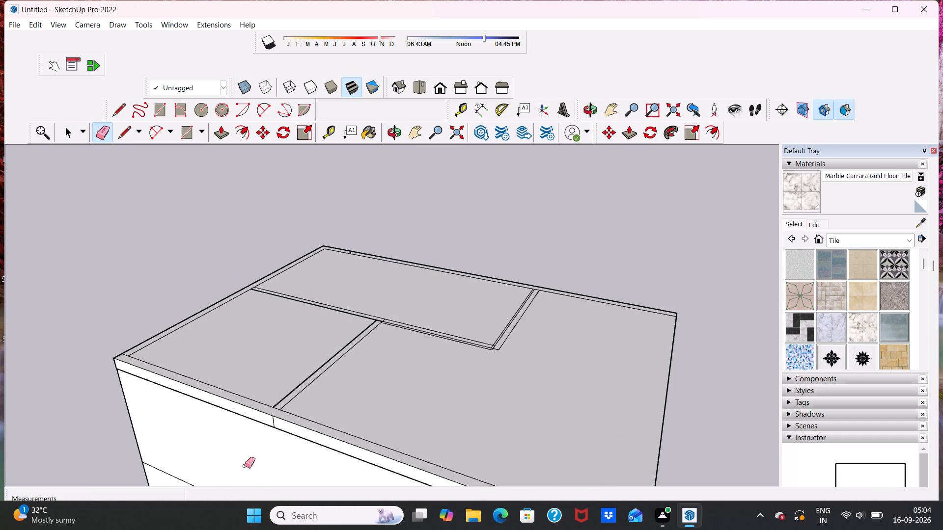
{"action": "scroll", "coordinate": [242, 469], "scroll_direction": "up", "scroll_amount": 3}
{"action": "left_click", "coordinate": [285, 403]}
Erase the joint lines at the slab's rear corner away from the orange room and the edge strips' inner lines beside it.
{"action": "scroll", "coordinate": [289, 390], "scroll_direction": "down", "scroll_amount": 5}
{"action": "middle_click_drag", "start_coordinate": [291, 390], "coordinate": [384, 374]}
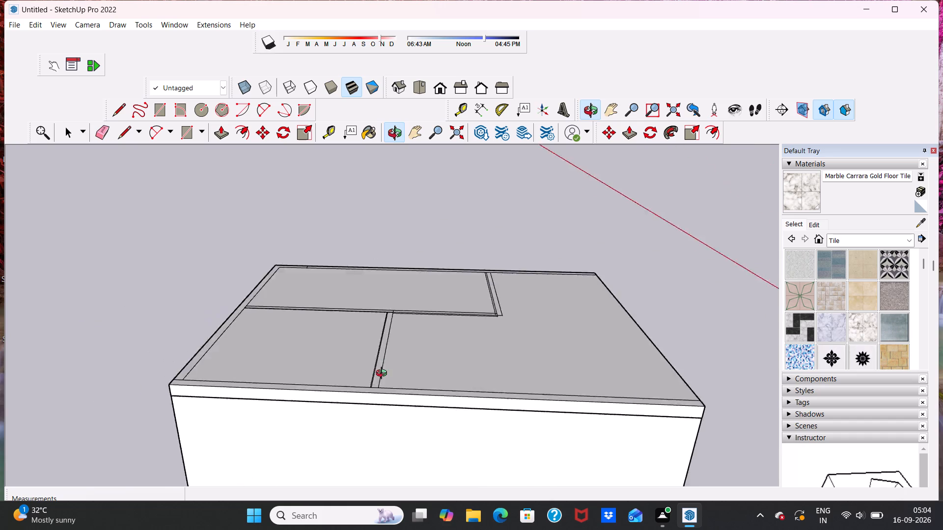
{"action": "middle_click_drag", "start_coordinate": [384, 374], "coordinate": [521, 347]}
{"action": "scroll", "coordinate": [302, 399], "scroll_direction": "up", "scroll_amount": 8}
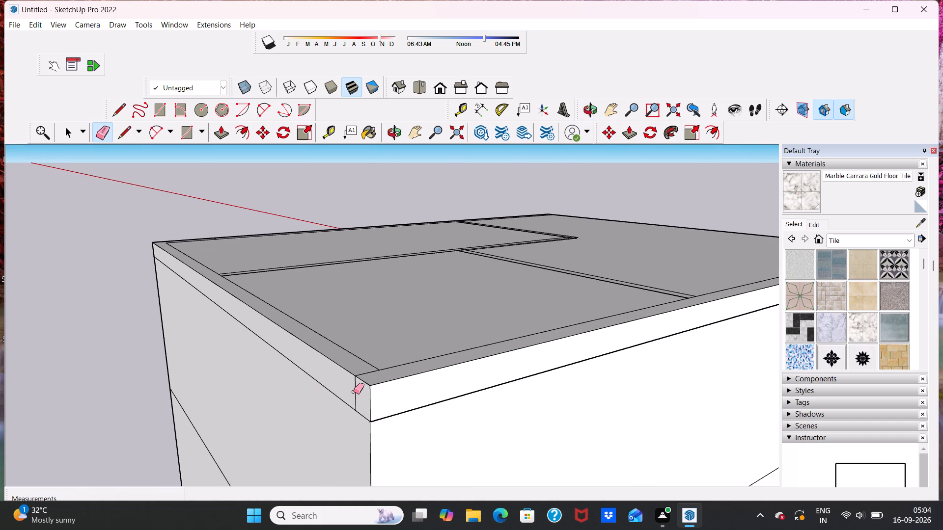
{"action": "left_click", "coordinate": [354, 392]}
{"action": "left_click", "coordinate": [355, 384]}
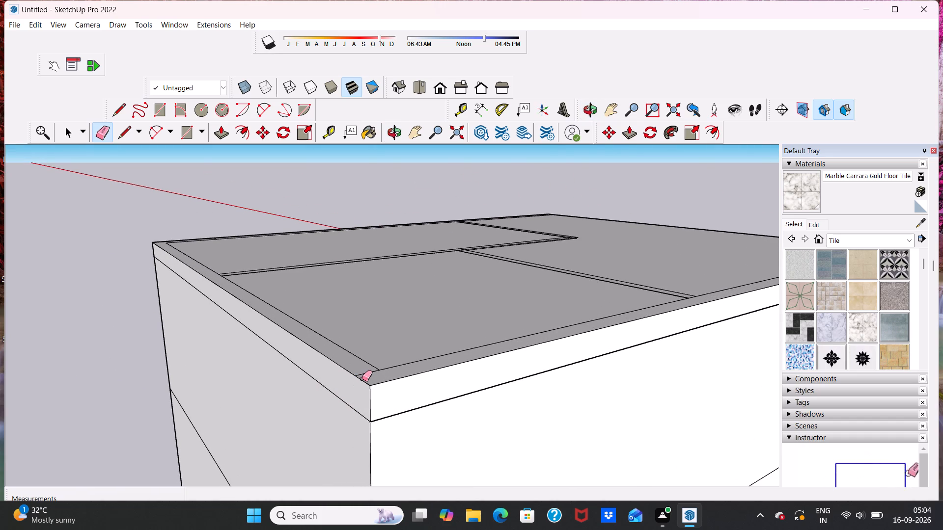
{"action": "left_click", "coordinate": [368, 372]}
{"action": "left_click", "coordinate": [373, 365]}
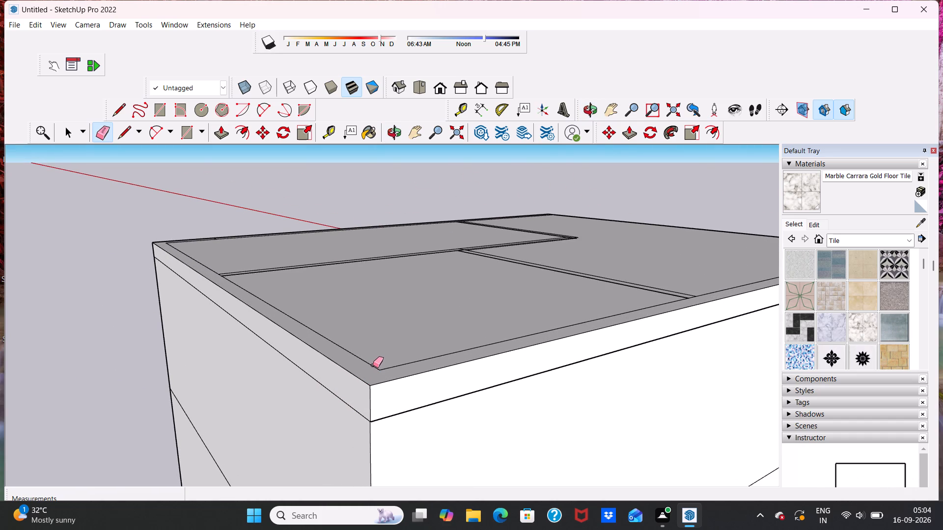
{"action": "left_click", "coordinate": [400, 365]}
Erase the partition wall lines and the remaining inner line of the adjoining side edge strip from the slab's top.
{"action": "scroll", "coordinate": [411, 355], "scroll_direction": "down", "scroll_amount": 6}
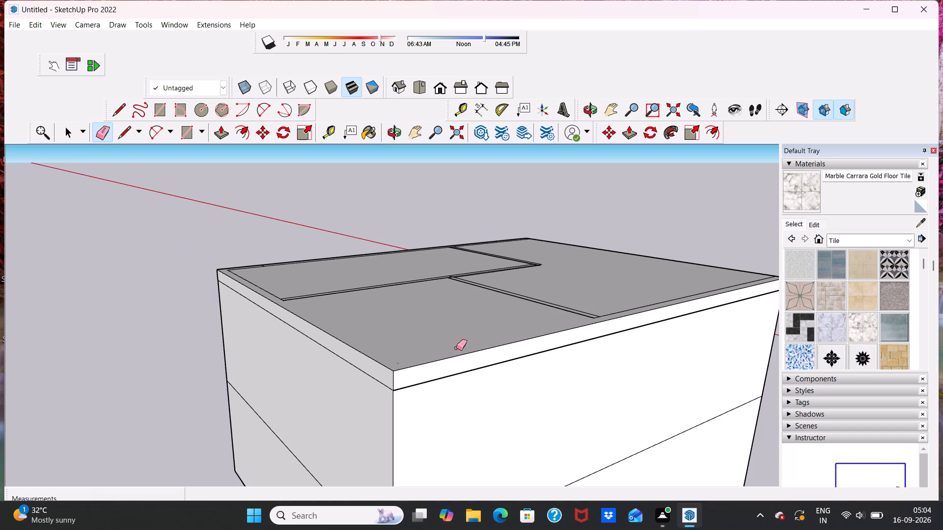
{"action": "middle_click_drag", "start_coordinate": [457, 348], "coordinate": [52, 393]}
{"action": "scroll", "coordinate": [102, 369], "scroll_direction": "up", "scroll_amount": 3}
{"action": "left_click_drag", "start_coordinate": [228, 312], "coordinate": [229, 313]}
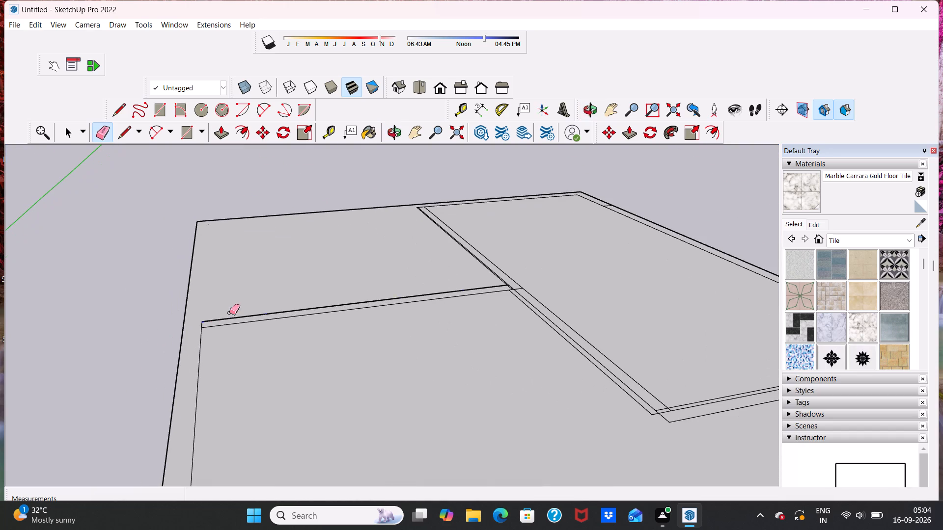
{"action": "left_click_drag", "start_coordinate": [229, 313], "coordinate": [234, 330]}
{"action": "left_click", "coordinate": [303, 308]}
{"action": "scroll", "coordinate": [342, 284], "scroll_direction": "down", "scroll_amount": 5}
{"action": "left_click", "coordinate": [270, 347]}
Erase the lines around the orange room's inner corner and along its front wall from the slab's top, including leftover stubs.
{"action": "scroll", "coordinate": [291, 312], "scroll_direction": "down", "scroll_amount": 5}
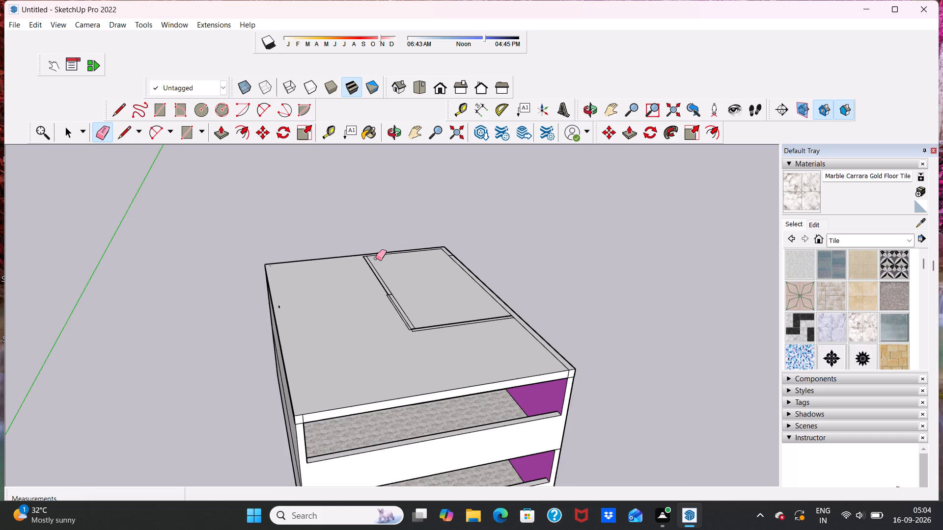
{"action": "scroll", "coordinate": [376, 258], "scroll_direction": "down", "scroll_amount": 4}
{"action": "scroll", "coordinate": [403, 291], "scroll_direction": "up", "scroll_amount": 5}
{"action": "left_click_drag", "start_coordinate": [421, 266], "coordinate": [381, 308]}
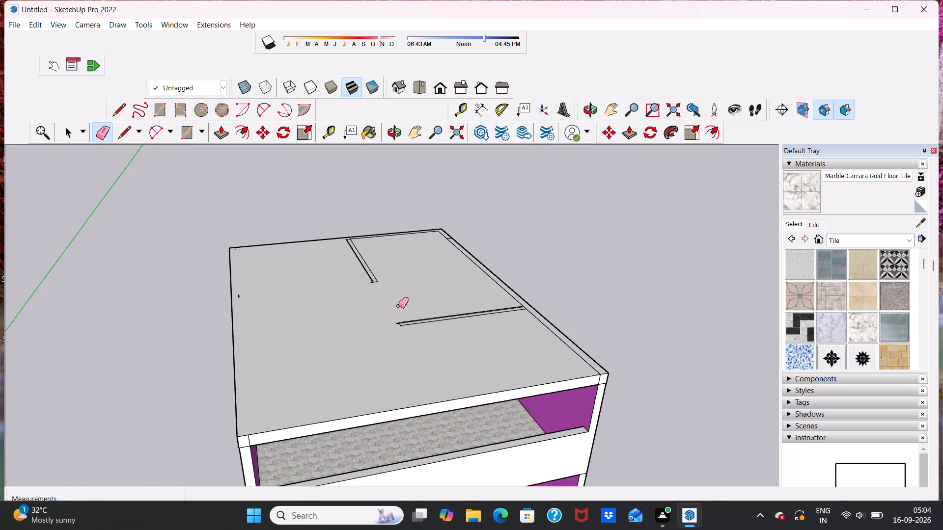
{"action": "left_click_drag", "start_coordinate": [411, 296], "coordinate": [434, 330]}
{"action": "double_click", "coordinate": [401, 324]}
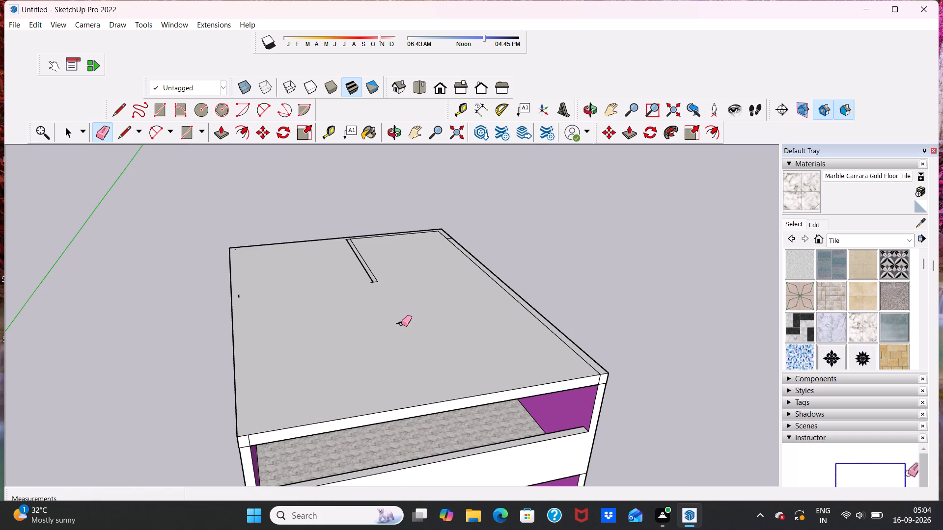
{"action": "double_click", "coordinate": [400, 322]}
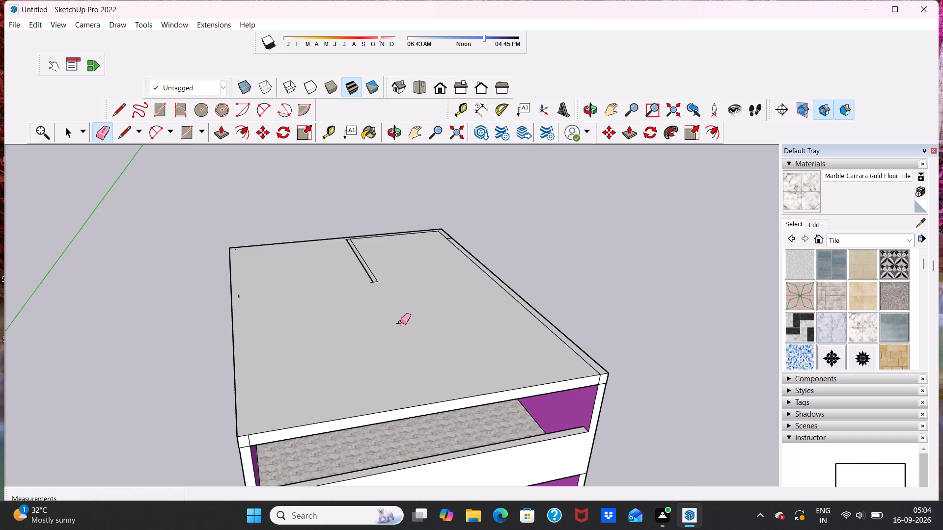
{"action": "left_click", "coordinate": [398, 321]}
{"action": "left_click", "coordinate": [398, 323]}
{"action": "left_click", "coordinate": [398, 323]}
Erase the remaining orange room partition lines near the rear edge and the leftover tick marks on the slab's top.
{"action": "left_click_drag", "start_coordinate": [379, 251], "coordinate": [361, 269]}
{"action": "left_click", "coordinate": [377, 283]}
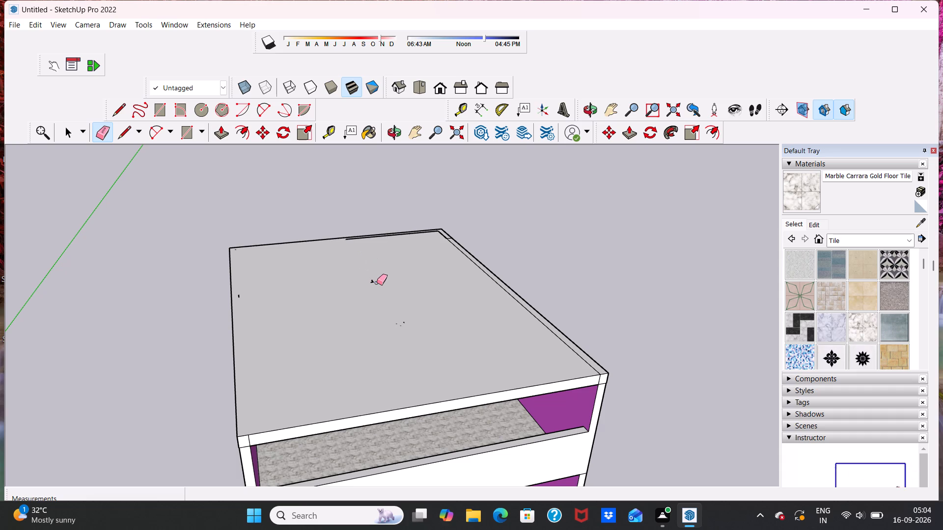
{"action": "left_click", "coordinate": [374, 279]}
{"action": "left_click", "coordinate": [372, 280]}
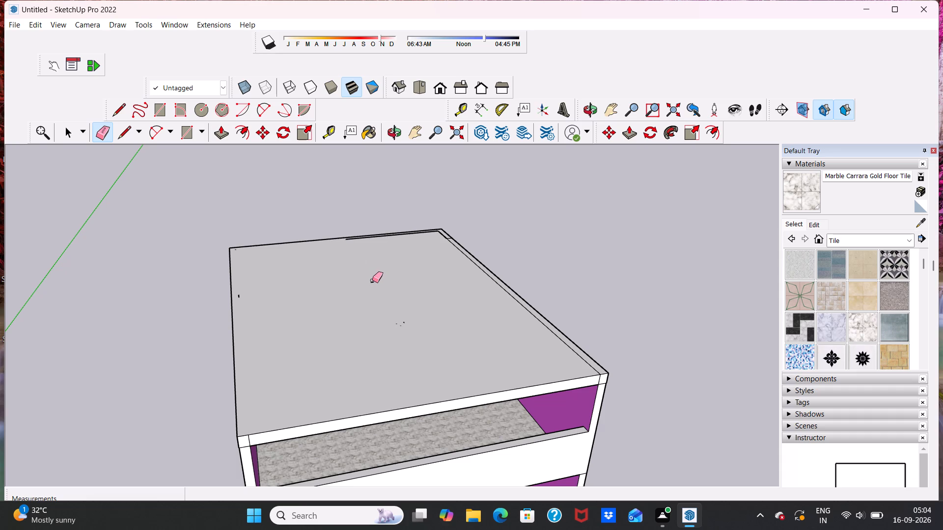
{"action": "left_click", "coordinate": [372, 280]}
{"action": "left_click", "coordinate": [372, 281]}
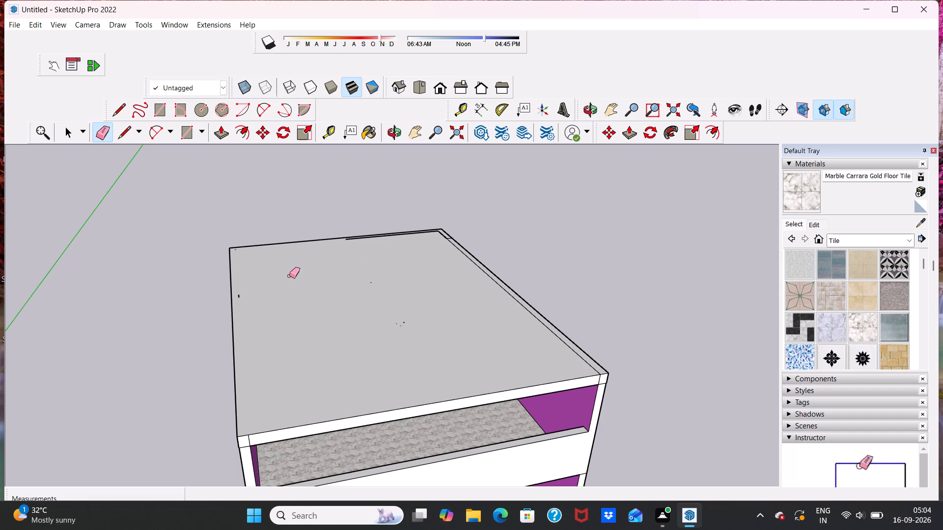
{"action": "scroll", "coordinate": [289, 276], "scroll_direction": "up", "scroll_amount": 4}
{"action": "scroll", "coordinate": [252, 290], "scroll_direction": "up", "scroll_amount": 4}
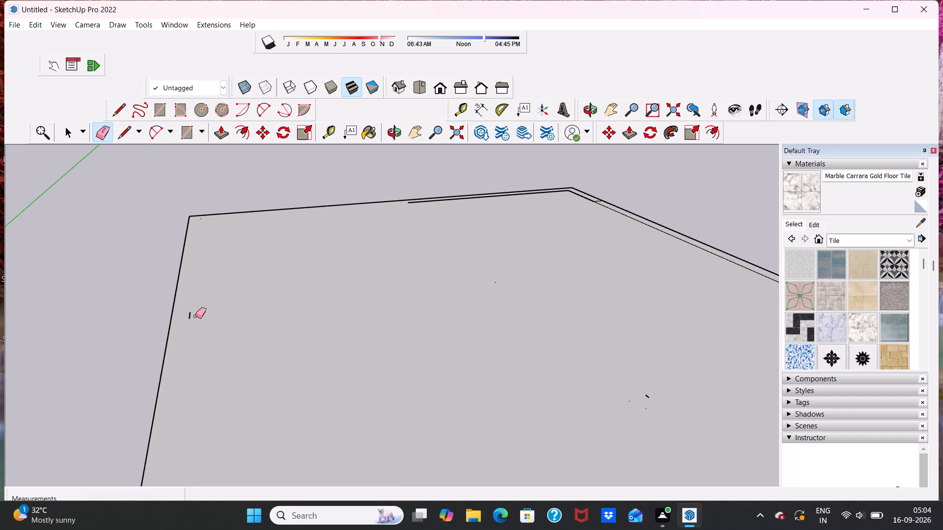
{"action": "left_click", "coordinate": [191, 314]}
Erase the edge strips' inner lines and the short cross joint at the orange room's rear corner of the slab.
{"action": "scroll", "coordinate": [191, 313], "scroll_direction": "down", "scroll_amount": 5}
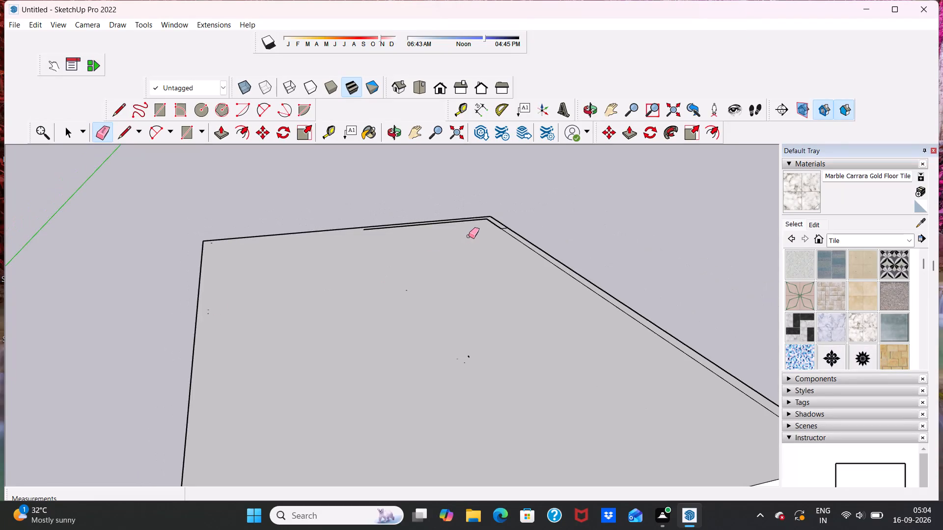
{"action": "middle_click_drag", "start_coordinate": [469, 236], "coordinate": [325, 334]}
{"action": "scroll", "coordinate": [333, 309], "scroll_direction": "up", "scroll_amount": 1}
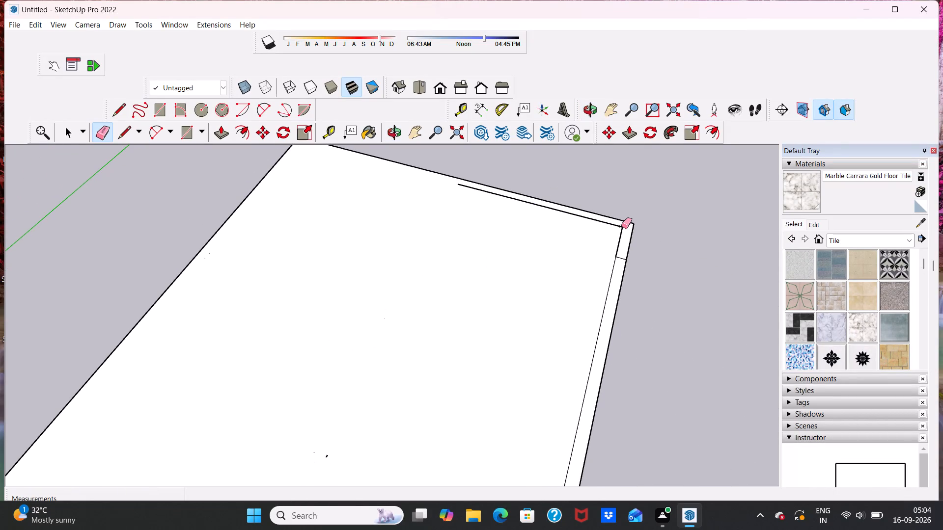
{"action": "left_click", "coordinate": [621, 226]}
{"action": "left_click", "coordinate": [620, 236]}
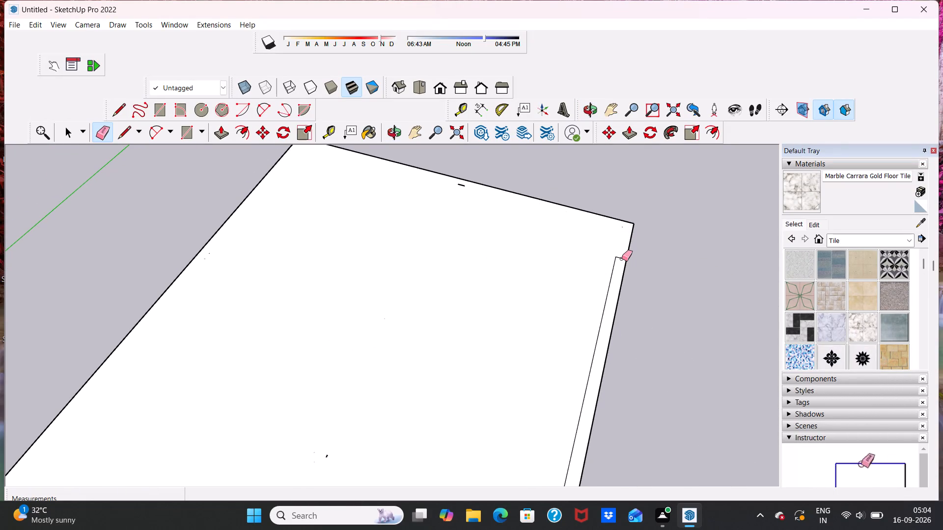
{"action": "left_click", "coordinate": [622, 259]}
{"action": "left_click", "coordinate": [607, 282]}
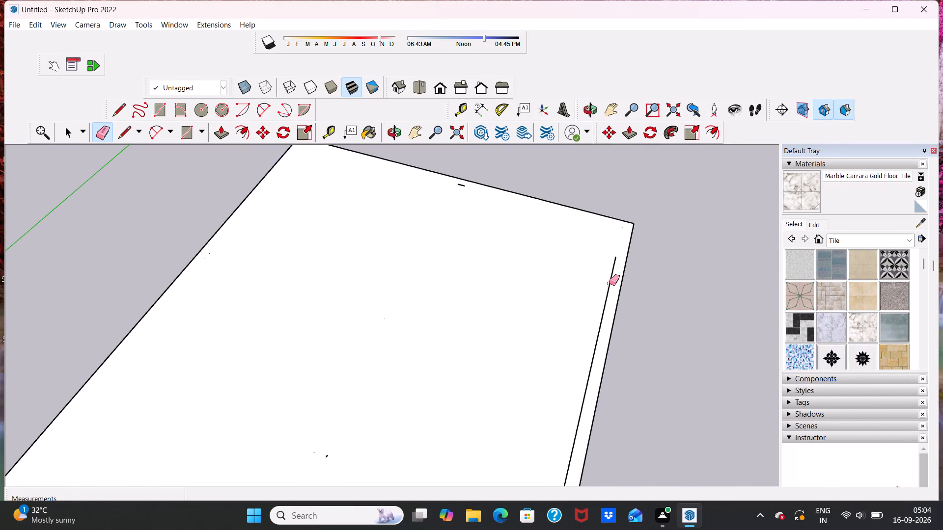
{"action": "left_click", "coordinate": [609, 283]}
Erase the small leftover line stubs scattered over the slab's top and along its edges.
{"action": "scroll", "coordinate": [588, 280], "scroll_direction": "down", "scroll_amount": 8}
{"action": "middle_click_drag", "start_coordinate": [506, 285], "coordinate": [304, 228]}
{"action": "scroll", "coordinate": [304, 228], "scroll_direction": "down", "scroll_amount": 1}
{"action": "scroll", "coordinate": [302, 290], "scroll_direction": "up", "scroll_amount": 4}
{"action": "left_click", "coordinate": [372, 446]}
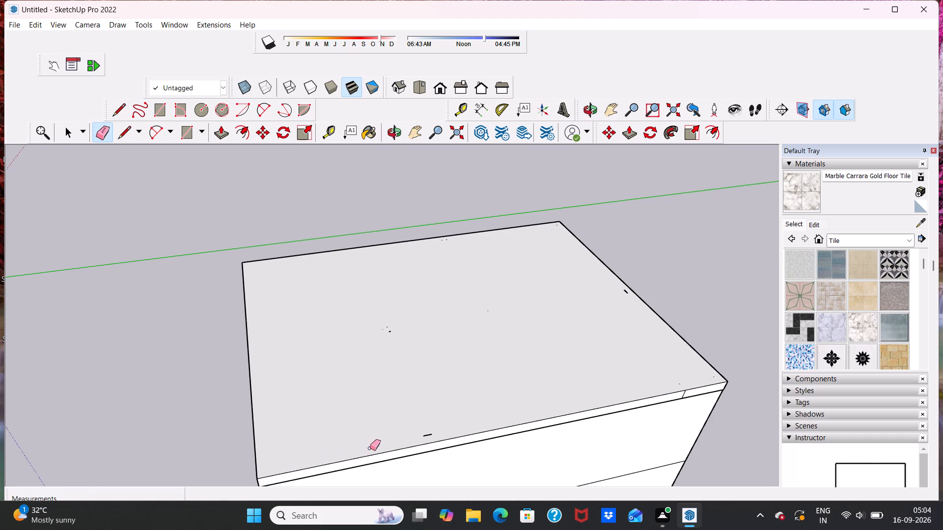
{"action": "left_click", "coordinate": [428, 434]}
{"action": "scroll", "coordinate": [411, 422], "scroll_direction": "down", "scroll_amount": 5}
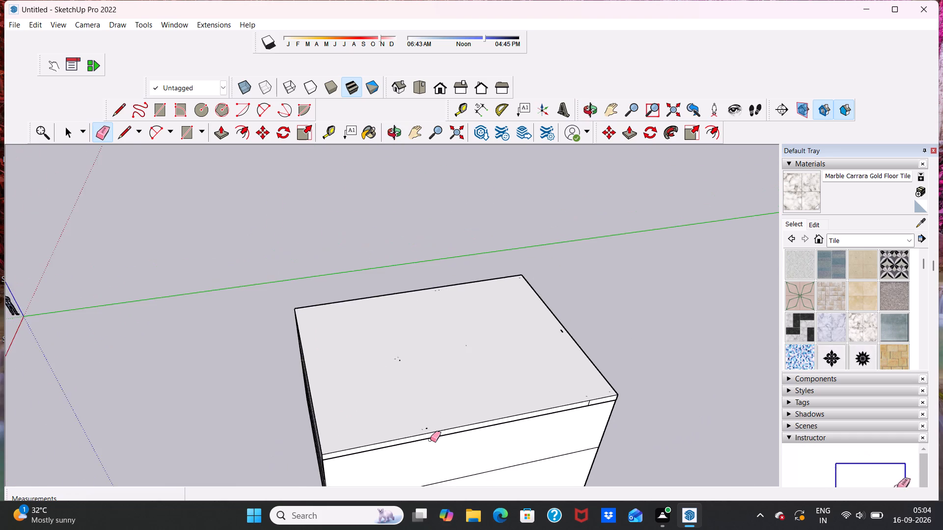
{"action": "scroll", "coordinate": [427, 425], "scroll_direction": "up", "scroll_amount": 3}
{"action": "left_click", "coordinate": [428, 429]}
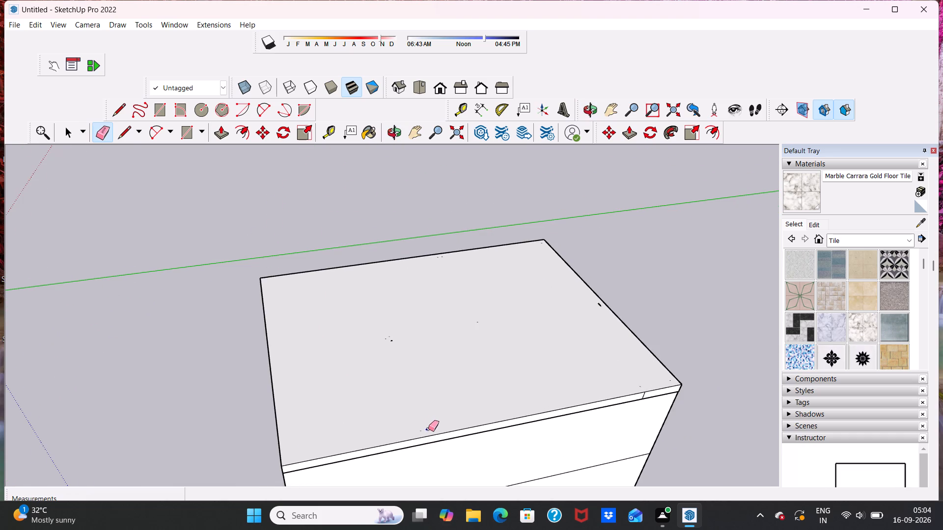
{"action": "left_click", "coordinate": [391, 340]}
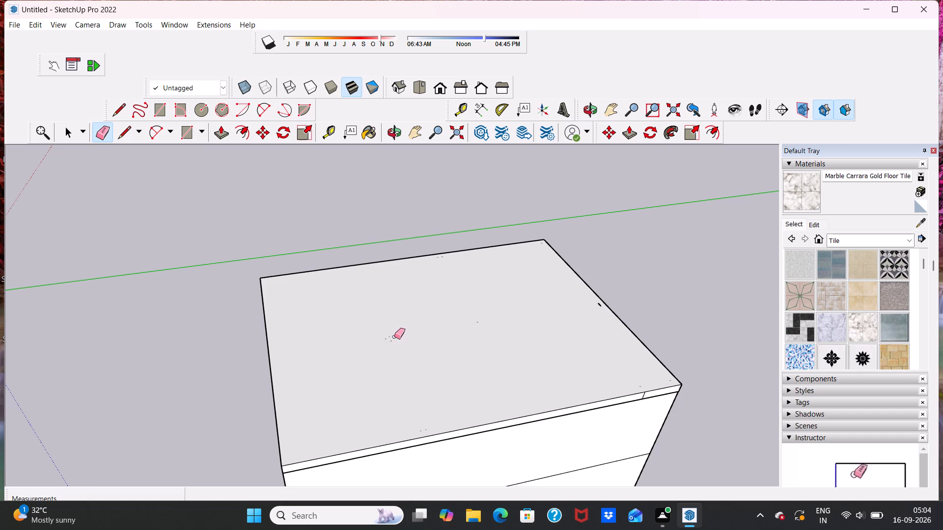
{"action": "left_click", "coordinate": [601, 304]}
Erase the short vertical joint on the slab's outer side face near the orange room's rear corner.
{"action": "scroll", "coordinate": [596, 298], "scroll_direction": "down", "scroll_amount": 8}
{"action": "middle_click_drag", "start_coordinate": [584, 330], "coordinate": [469, 246]}
{"action": "scroll", "coordinate": [449, 232], "scroll_direction": "up", "scroll_amount": 1}
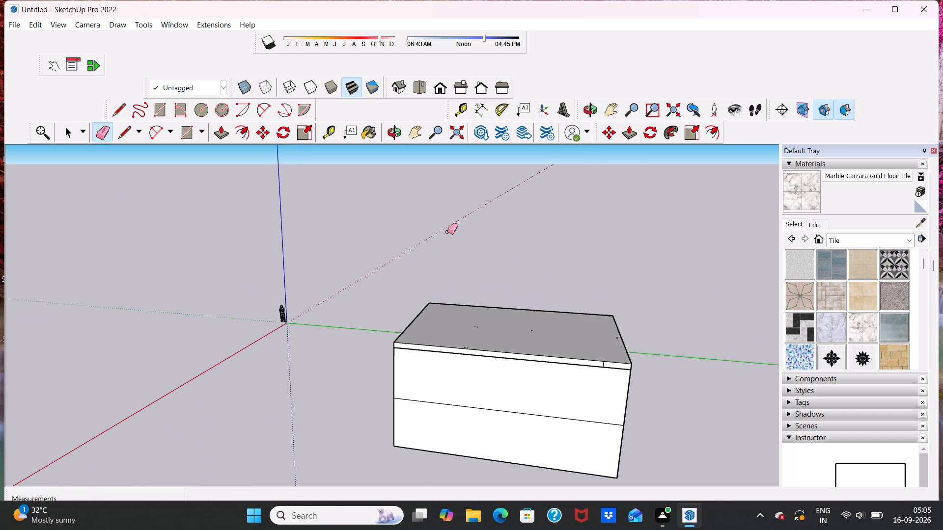
{"action": "scroll", "coordinate": [447, 232], "scroll_direction": "up", "scroll_amount": 1}
{"action": "middle_click_drag", "start_coordinate": [580, 336], "coordinate": [555, 269]}
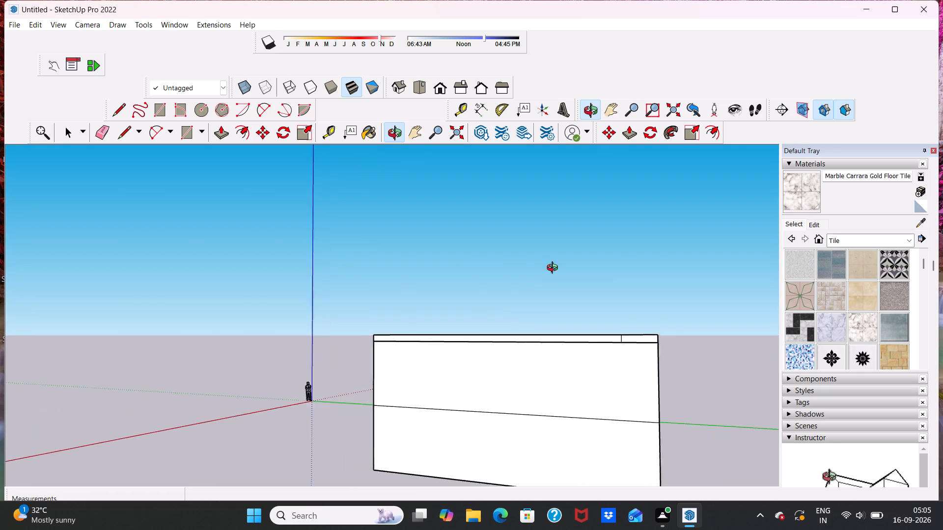
{"action": "middle_click_drag", "start_coordinate": [555, 269], "coordinate": [572, 270]}
{"action": "scroll", "coordinate": [577, 272], "scroll_direction": "up", "scroll_amount": 3}
{"action": "scroll", "coordinate": [669, 325], "scroll_direction": "down", "scroll_amount": 5}
{"action": "scroll", "coordinate": [674, 344], "scroll_direction": "up", "scroll_amount": 5}
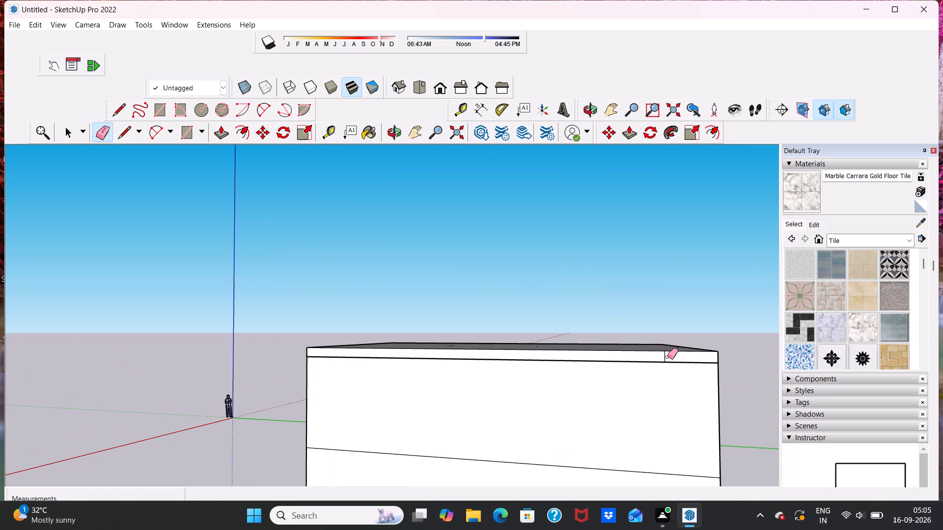
{"action": "left_click", "coordinate": [666, 355]}
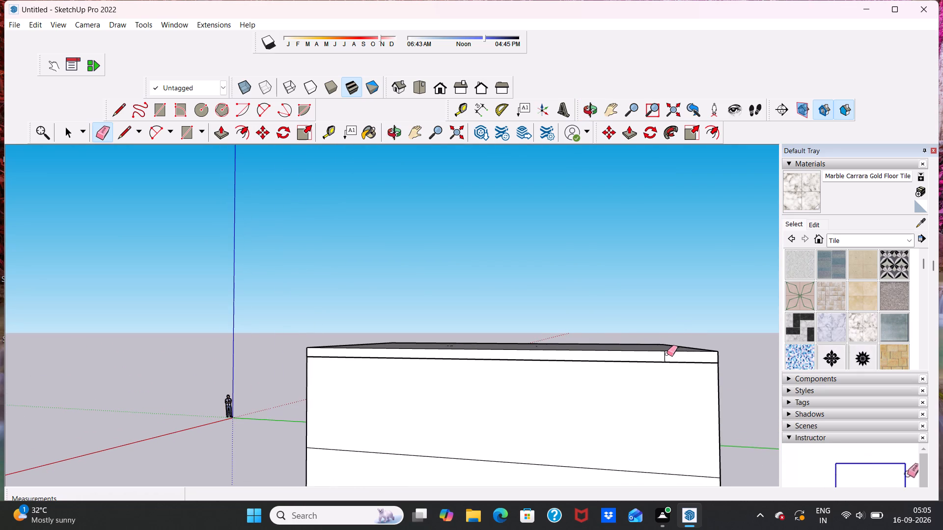
{"action": "left_click", "coordinate": [665, 356]}
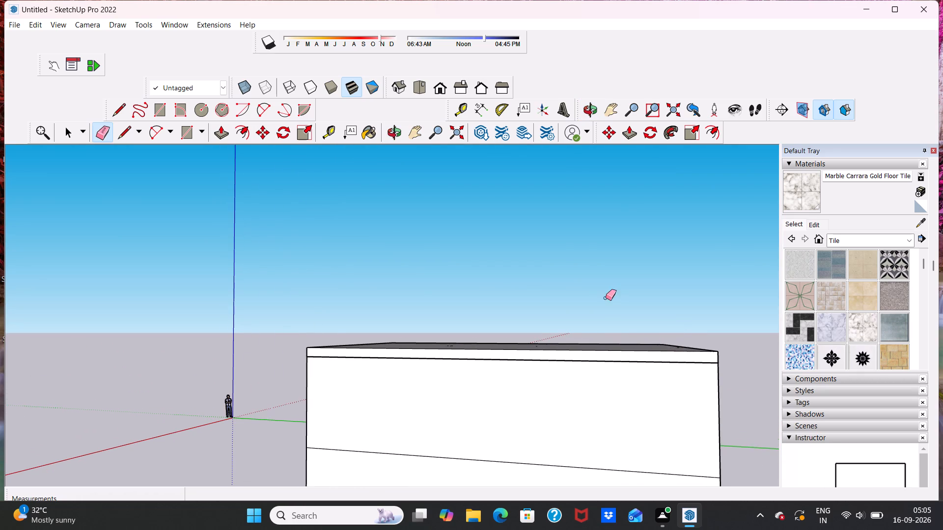
Erase the horizontal joint line between the two storeys on the house's outer side wall.
{"action": "scroll", "coordinate": [606, 298], "scroll_direction": "down", "scroll_amount": 9}
{"action": "scroll", "coordinate": [525, 359], "scroll_direction": "up", "scroll_amount": 2}
{"action": "left_click", "coordinate": [529, 348]}
{"action": "scroll", "coordinate": [499, 326], "scroll_direction": "down", "scroll_amount": 3}
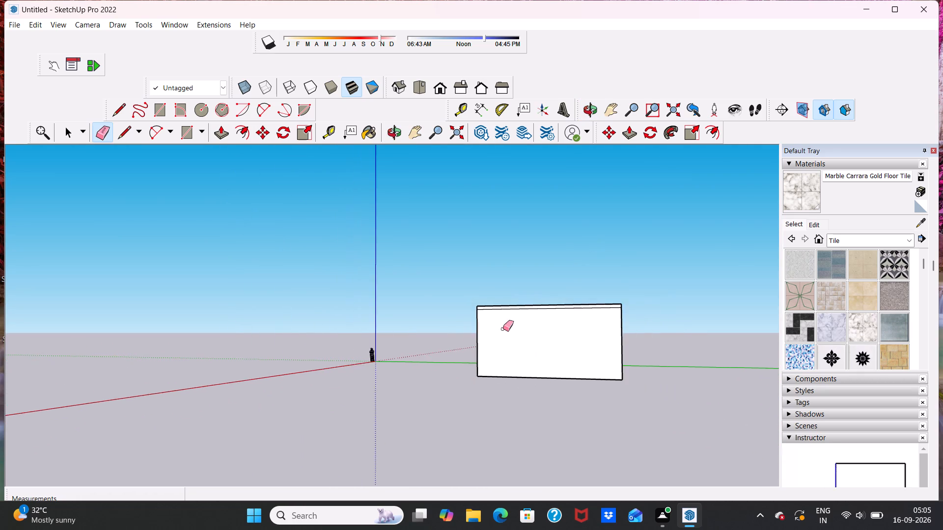
{"action": "middle_click_drag", "start_coordinate": [505, 329], "coordinate": [730, 341]}
{"action": "middle_click_drag", "start_coordinate": [347, 344], "coordinate": [628, 351]}
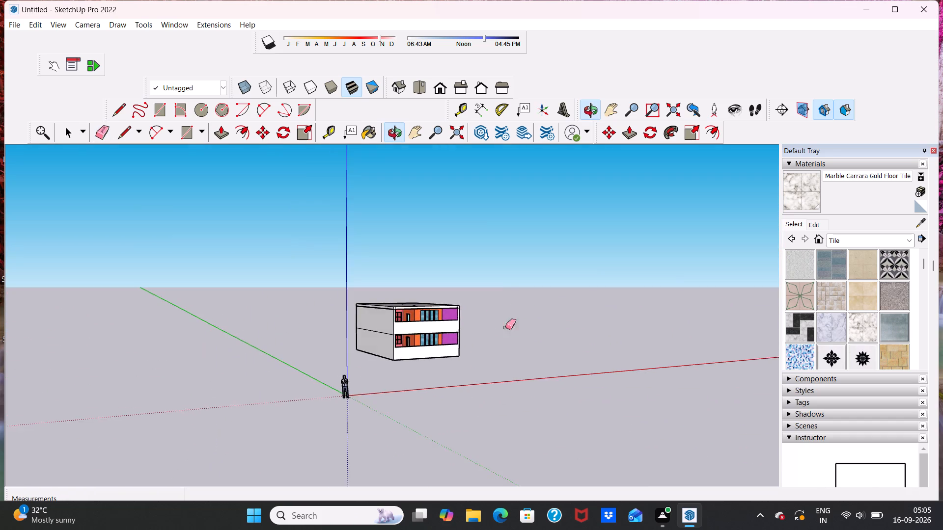
{"action": "scroll", "coordinate": [365, 328], "scroll_direction": "up", "scroll_amount": 11}
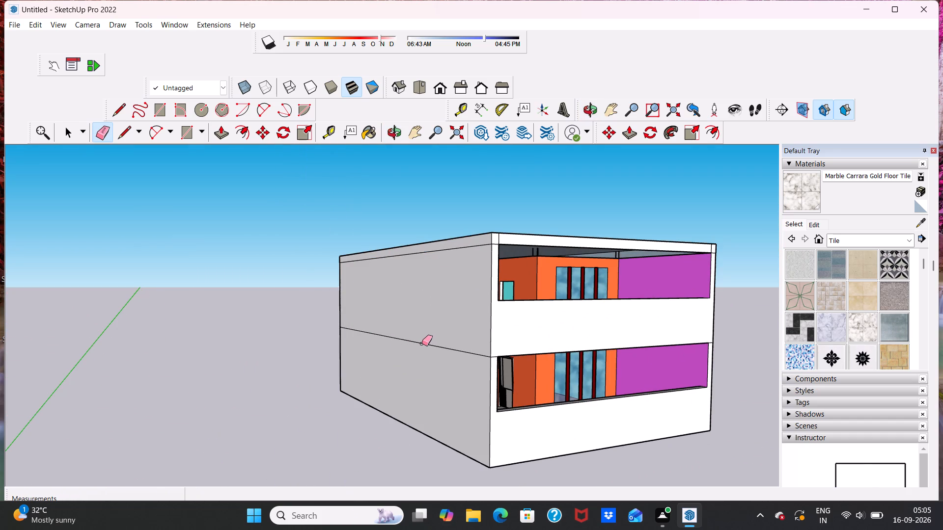
{"action": "left_click", "coordinate": [422, 344]}
Push the top face of the upper storey's front parapet down about 2' 6 9/16".
{"action": "scroll", "coordinate": [422, 336], "scroll_direction": "down", "scroll_amount": 4}
{"action": "middle_click_drag", "start_coordinate": [443, 323], "coordinate": [291, 362]}
{"action": "key", "text": "space"}
{"action": "middle_click_drag", "start_coordinate": [346, 348], "coordinate": [367, 372]}
{"action": "scroll", "coordinate": [344, 331], "scroll_direction": "up", "scroll_amount": 5}
{"action": "scroll", "coordinate": [121, 243], "scroll_direction": "up", "scroll_amount": 1}
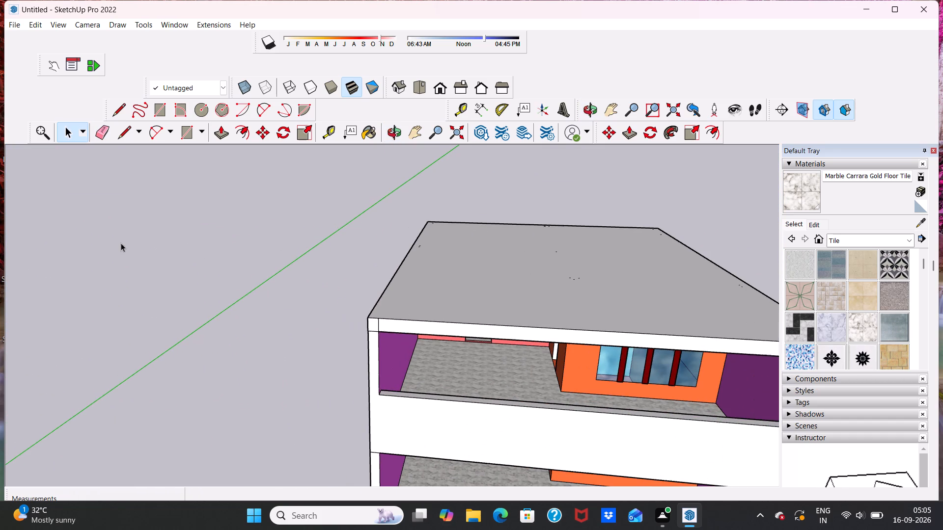
{"action": "scroll", "coordinate": [225, 226], "scroll_direction": "down", "scroll_amount": 2}
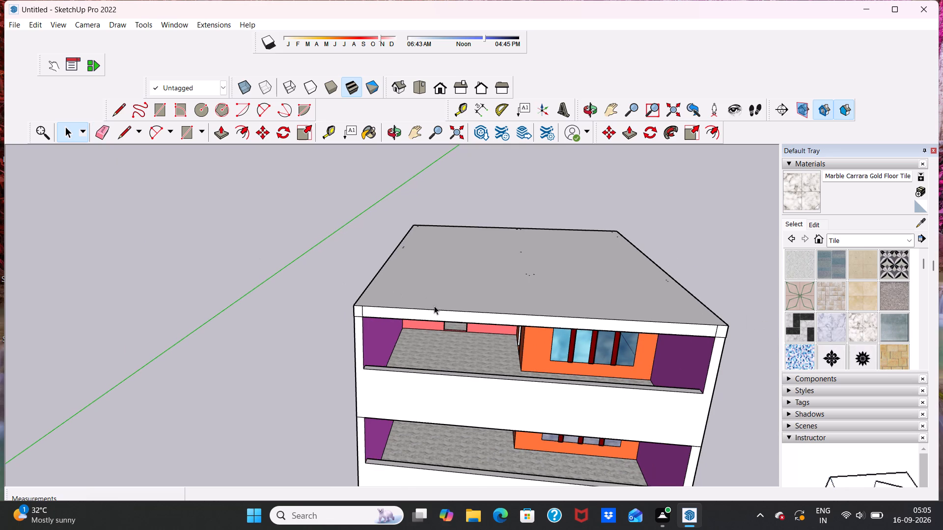
{"action": "scroll", "coordinate": [439, 331], "scroll_direction": "down", "scroll_amount": 3}
{"action": "scroll", "coordinate": [441, 360], "scroll_direction": "up", "scroll_amount": 3}
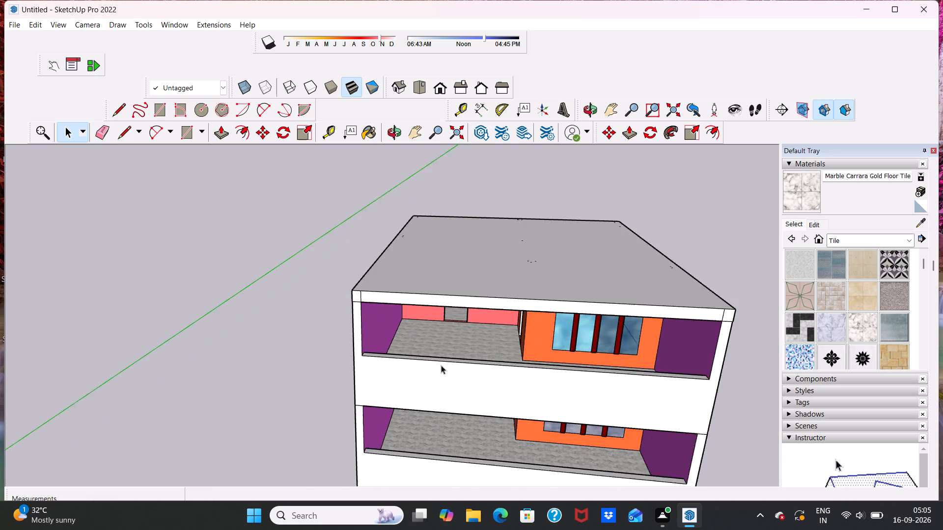
{"action": "scroll", "coordinate": [441, 365], "scroll_direction": "up", "scroll_amount": 2}
{"action": "middle_click_drag", "start_coordinate": [437, 363], "coordinate": [438, 393]}
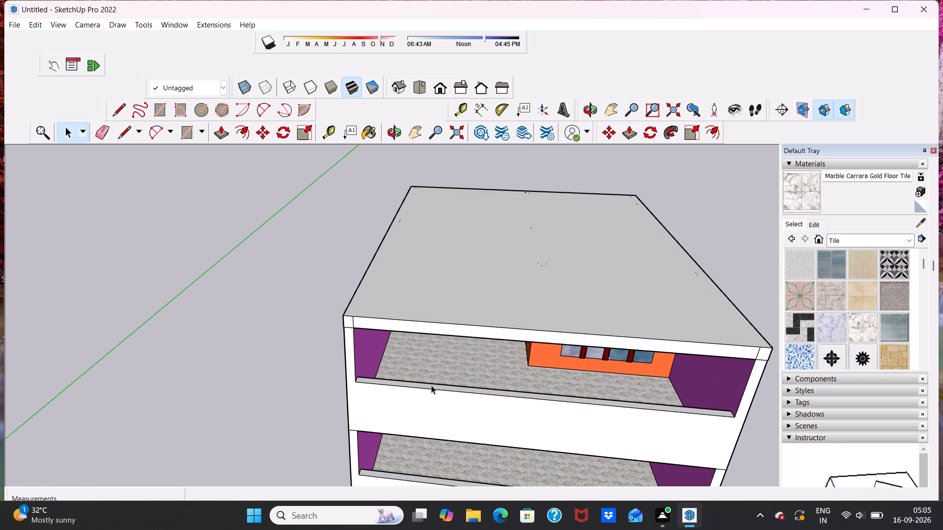
{"action": "left_click", "coordinate": [431, 385]}
{"action": "scroll", "coordinate": [445, 331], "scroll_direction": "down", "scroll_amount": 5}
{"action": "middle_click_drag", "start_coordinate": [455, 371], "coordinate": [461, 396]}
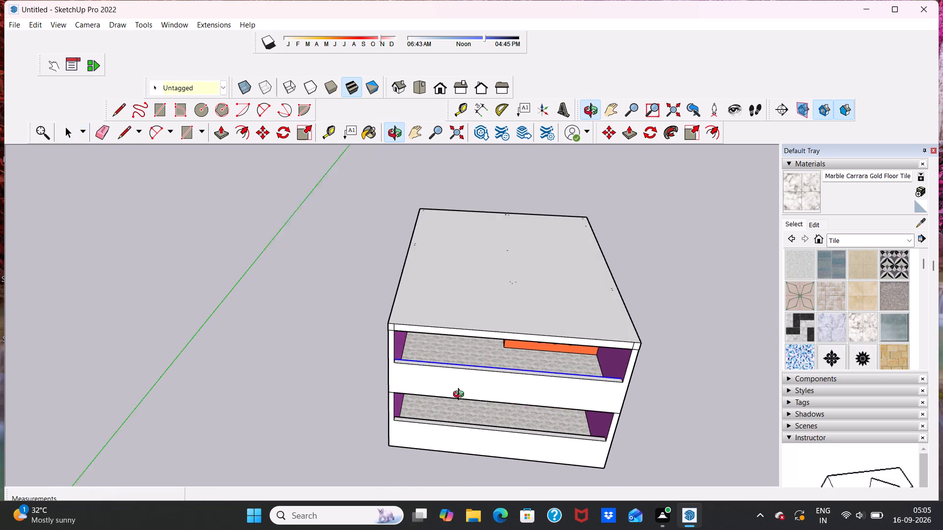
{"action": "middle_click_drag", "start_coordinate": [461, 396], "coordinate": [461, 398]}
{"action": "scroll", "coordinate": [445, 375], "scroll_direction": "up", "scroll_amount": 6}
{"action": "left_click", "coordinate": [438, 365]}
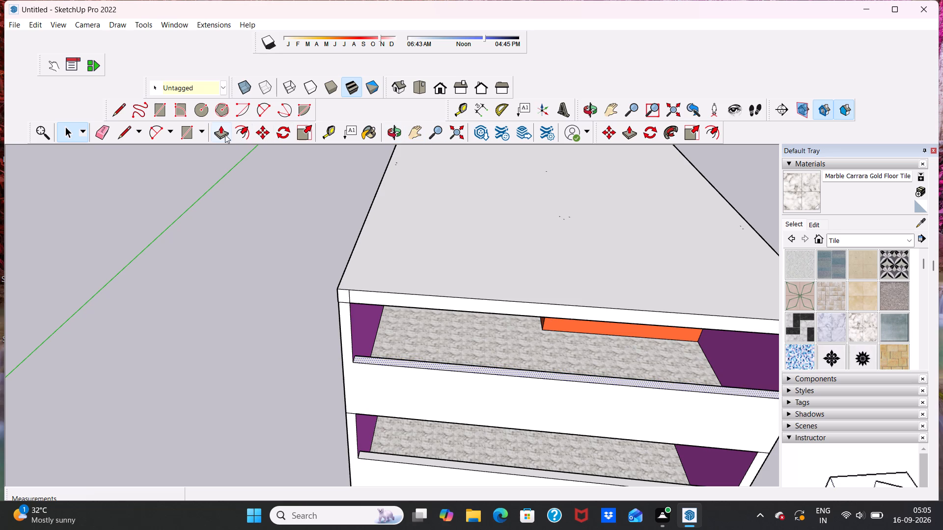
{"action": "left_click", "coordinate": [225, 134]}
{"action": "scroll", "coordinate": [453, 311], "scroll_direction": "down", "scroll_amount": 1}
{"action": "scroll", "coordinate": [460, 345], "scroll_direction": "up", "scroll_amount": 2}
{"action": "left_click", "coordinate": [449, 360]}
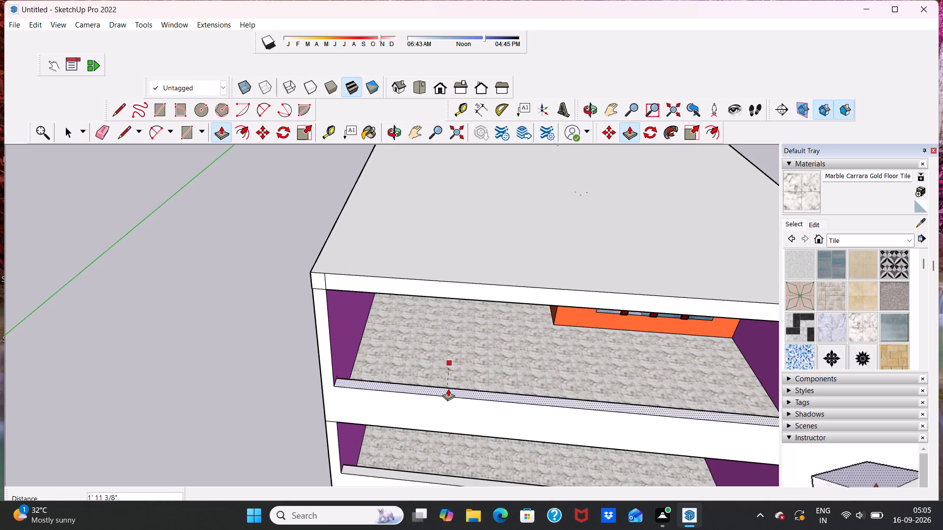
{"action": "left_click", "coordinate": [448, 396]}
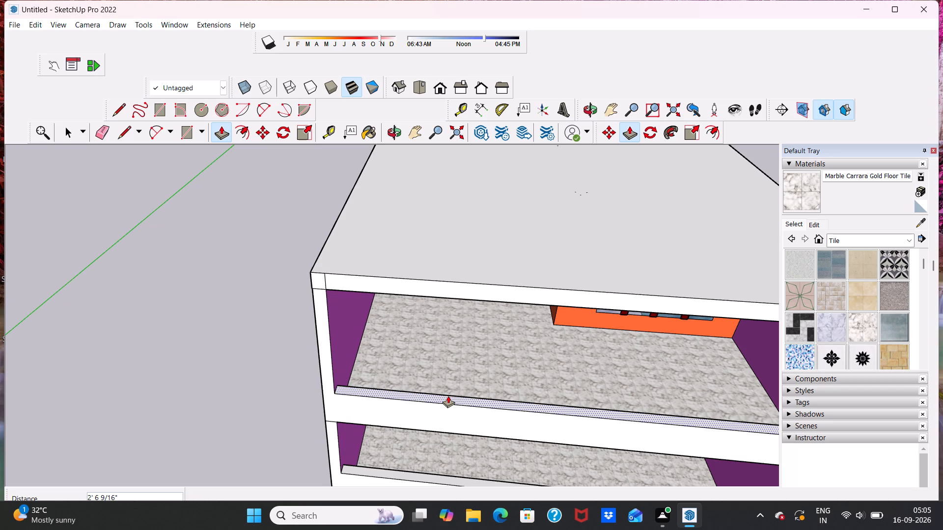
Erase the stray line across the tiled floor behind the pink wall's doorway on the upper storey.
{"action": "scroll", "coordinate": [416, 400], "scroll_direction": "down", "scroll_amount": 2}
{"action": "middle_click_drag", "start_coordinate": [417, 414], "coordinate": [410, 331]}
{"action": "key", "text": "space"}
{"action": "middle_click_drag", "start_coordinate": [374, 344], "coordinate": [412, 327]}
{"action": "scroll", "coordinate": [426, 322], "scroll_direction": "down", "scroll_amount": 3}
{"action": "middle_click_drag", "start_coordinate": [453, 322], "coordinate": [399, 318]}
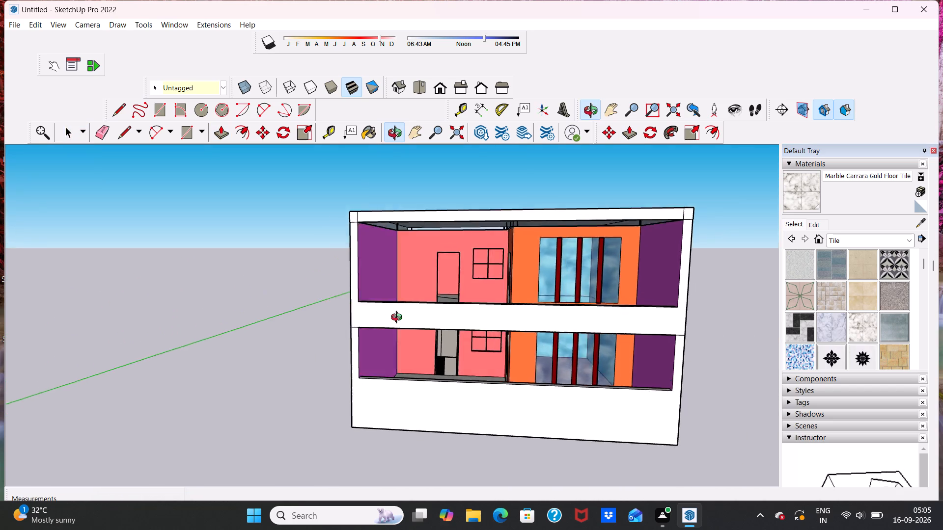
{"action": "middle_click_drag", "start_coordinate": [399, 318], "coordinate": [406, 340]}
{"action": "scroll", "coordinate": [435, 300], "scroll_direction": "up", "scroll_amount": 7}
{"action": "scroll", "coordinate": [447, 313], "scroll_direction": "down", "scroll_amount": 4}
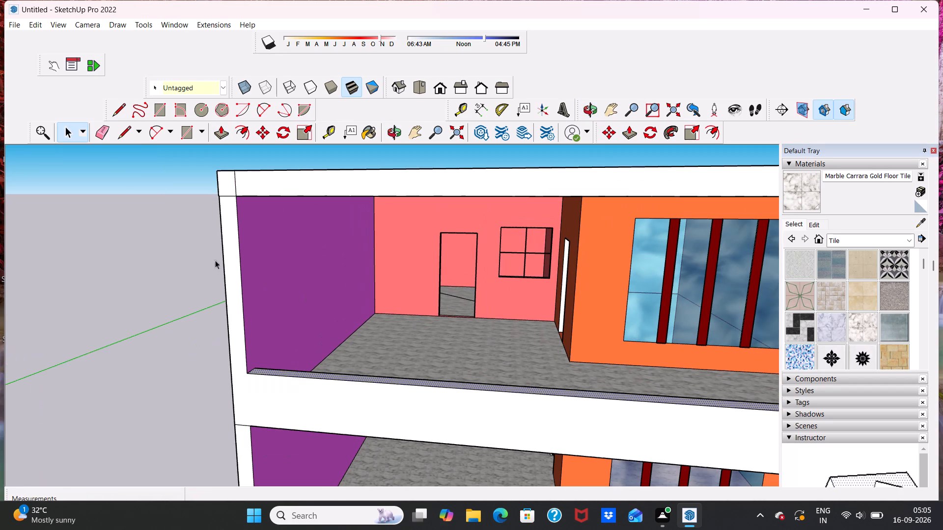
{"action": "left_click_drag", "start_coordinate": [102, 132], "coordinate": [107, 138]}
{"action": "scroll", "coordinate": [454, 294], "scroll_direction": "up", "scroll_amount": 4}
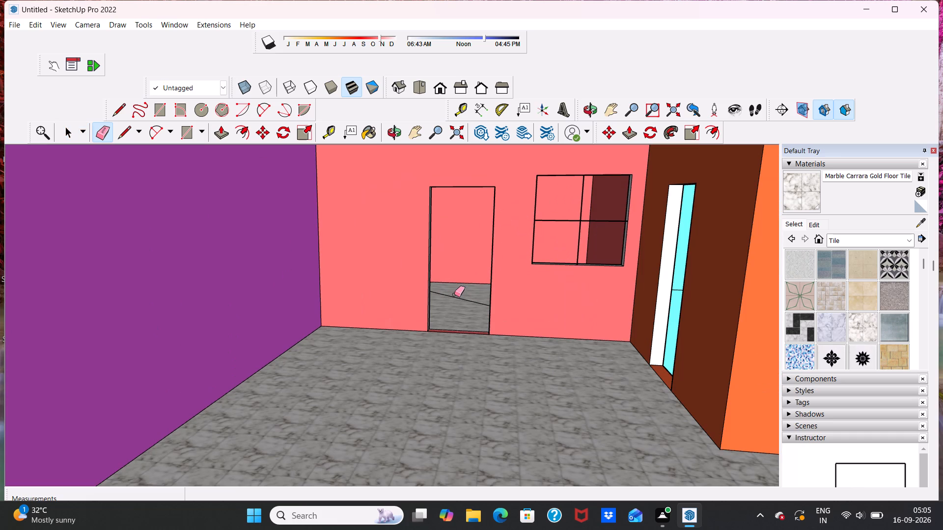
{"action": "left_click", "coordinate": [455, 295]}
{"action": "left_click", "coordinate": [457, 297]}
{"action": "scroll", "coordinate": [461, 296], "scroll_direction": "down", "scroll_amount": 4}
{"action": "key", "text": "space"}
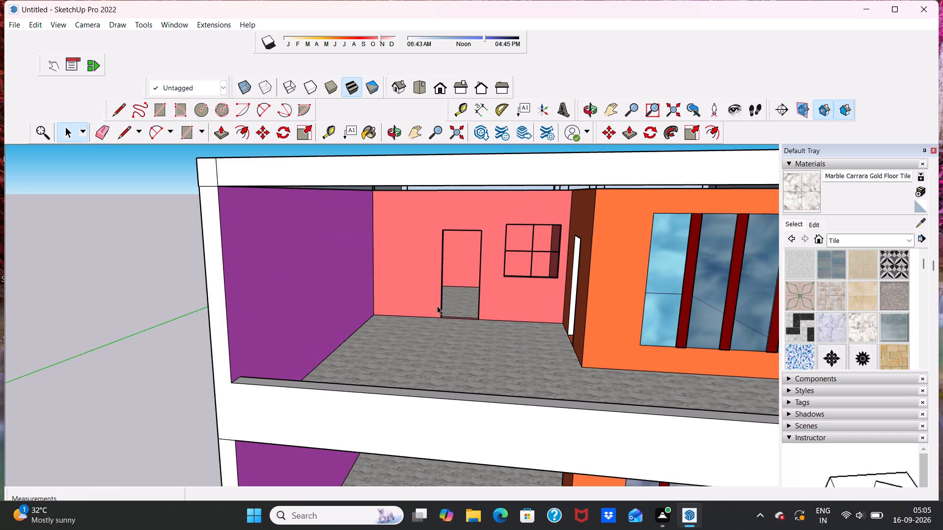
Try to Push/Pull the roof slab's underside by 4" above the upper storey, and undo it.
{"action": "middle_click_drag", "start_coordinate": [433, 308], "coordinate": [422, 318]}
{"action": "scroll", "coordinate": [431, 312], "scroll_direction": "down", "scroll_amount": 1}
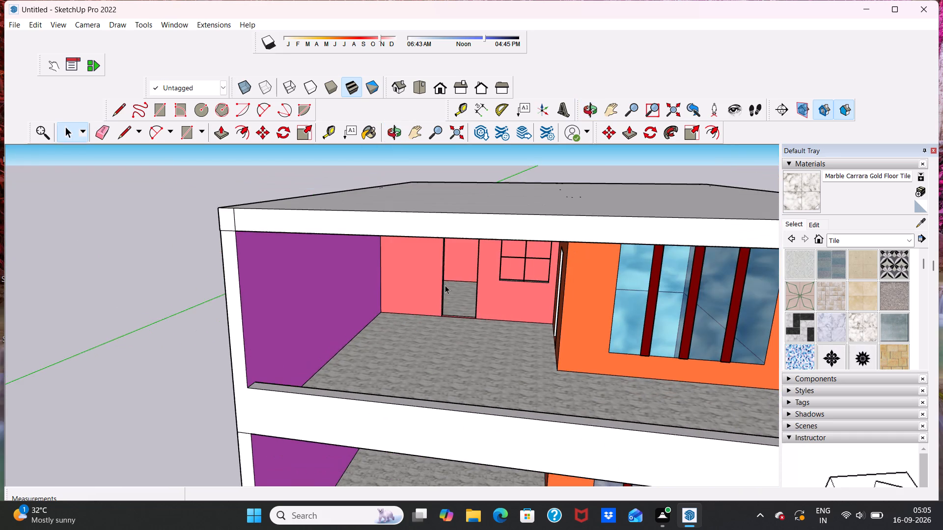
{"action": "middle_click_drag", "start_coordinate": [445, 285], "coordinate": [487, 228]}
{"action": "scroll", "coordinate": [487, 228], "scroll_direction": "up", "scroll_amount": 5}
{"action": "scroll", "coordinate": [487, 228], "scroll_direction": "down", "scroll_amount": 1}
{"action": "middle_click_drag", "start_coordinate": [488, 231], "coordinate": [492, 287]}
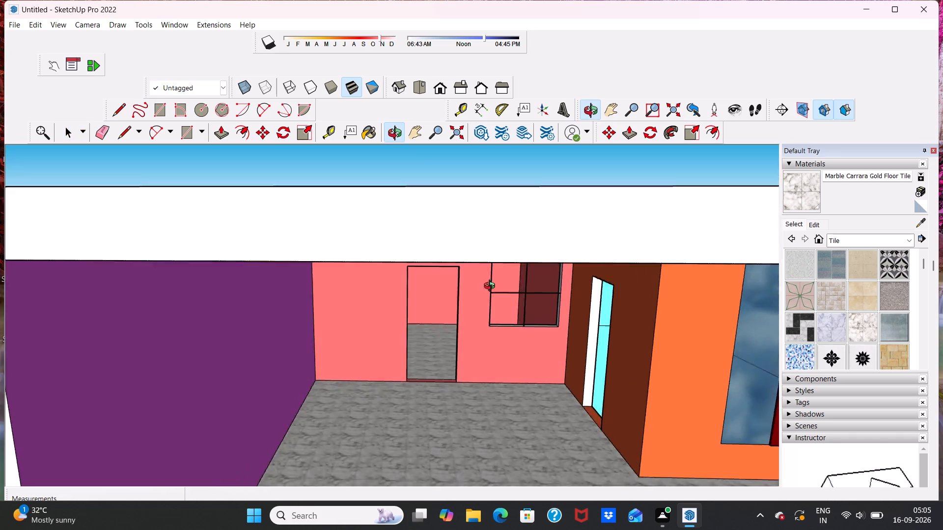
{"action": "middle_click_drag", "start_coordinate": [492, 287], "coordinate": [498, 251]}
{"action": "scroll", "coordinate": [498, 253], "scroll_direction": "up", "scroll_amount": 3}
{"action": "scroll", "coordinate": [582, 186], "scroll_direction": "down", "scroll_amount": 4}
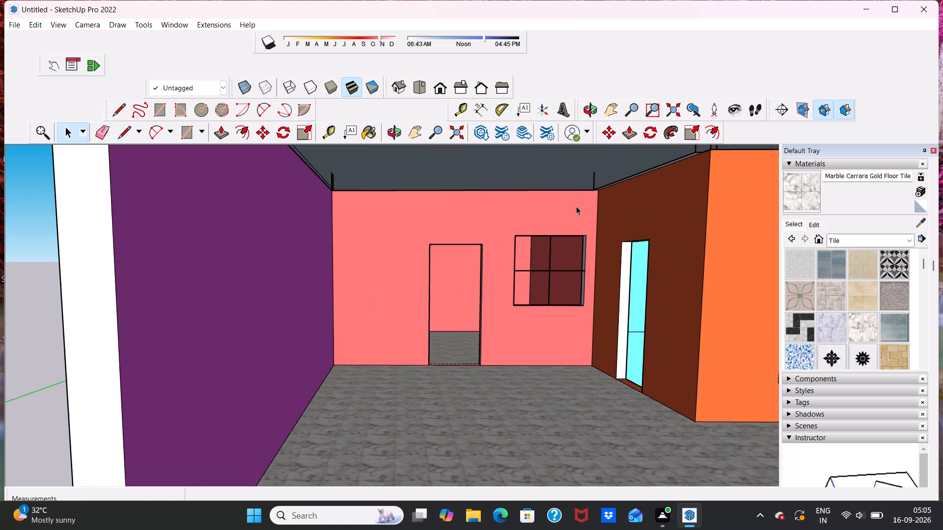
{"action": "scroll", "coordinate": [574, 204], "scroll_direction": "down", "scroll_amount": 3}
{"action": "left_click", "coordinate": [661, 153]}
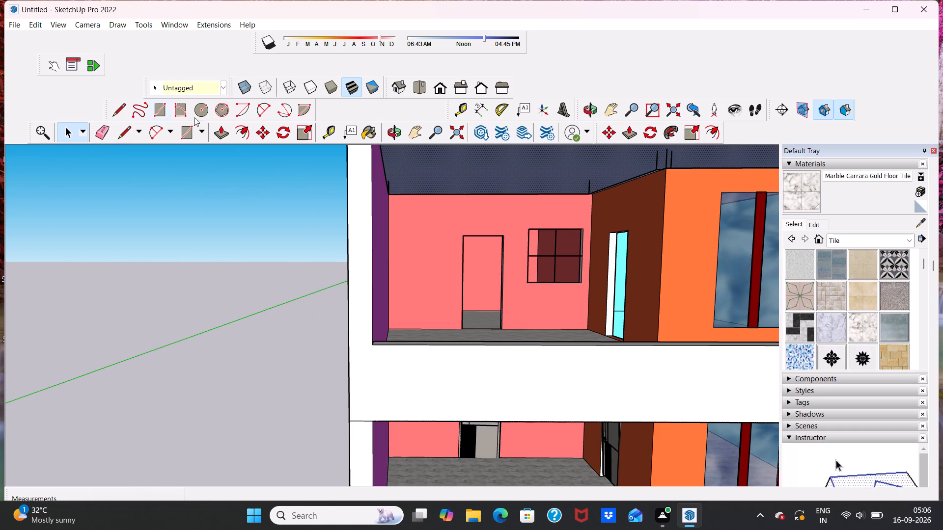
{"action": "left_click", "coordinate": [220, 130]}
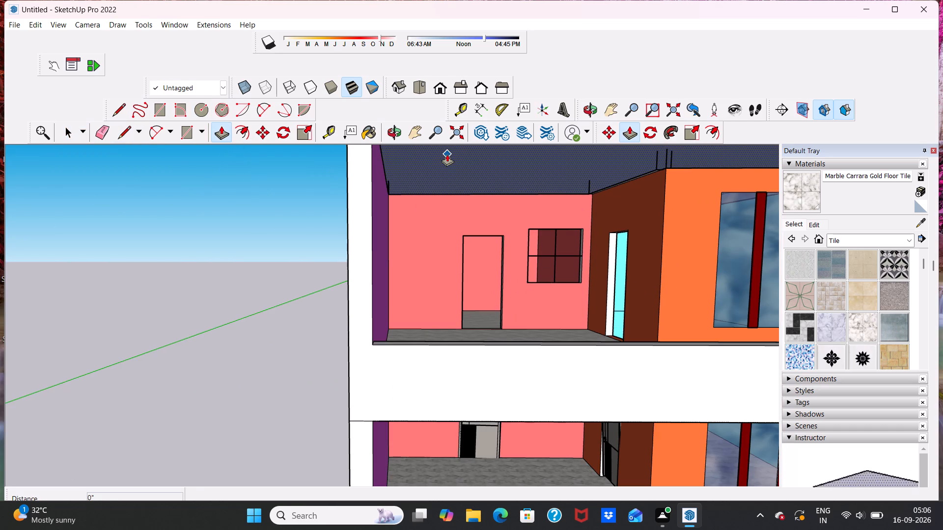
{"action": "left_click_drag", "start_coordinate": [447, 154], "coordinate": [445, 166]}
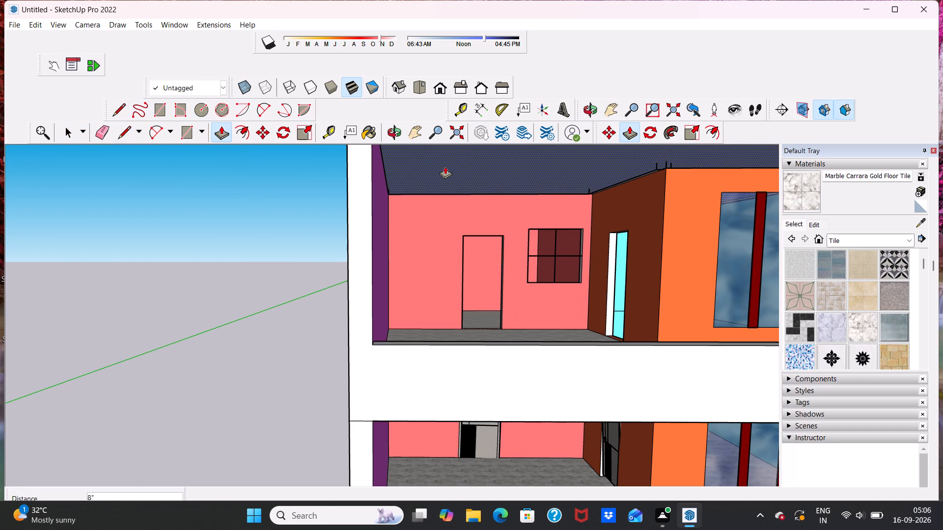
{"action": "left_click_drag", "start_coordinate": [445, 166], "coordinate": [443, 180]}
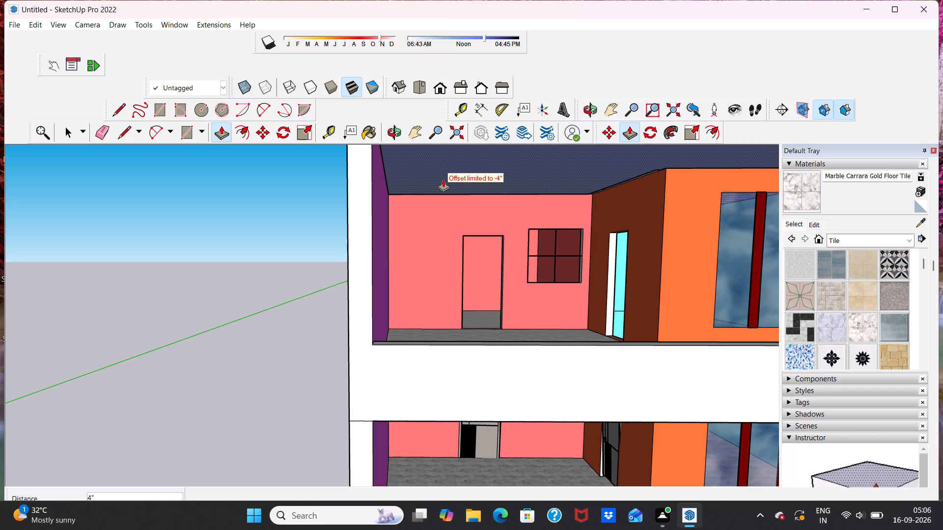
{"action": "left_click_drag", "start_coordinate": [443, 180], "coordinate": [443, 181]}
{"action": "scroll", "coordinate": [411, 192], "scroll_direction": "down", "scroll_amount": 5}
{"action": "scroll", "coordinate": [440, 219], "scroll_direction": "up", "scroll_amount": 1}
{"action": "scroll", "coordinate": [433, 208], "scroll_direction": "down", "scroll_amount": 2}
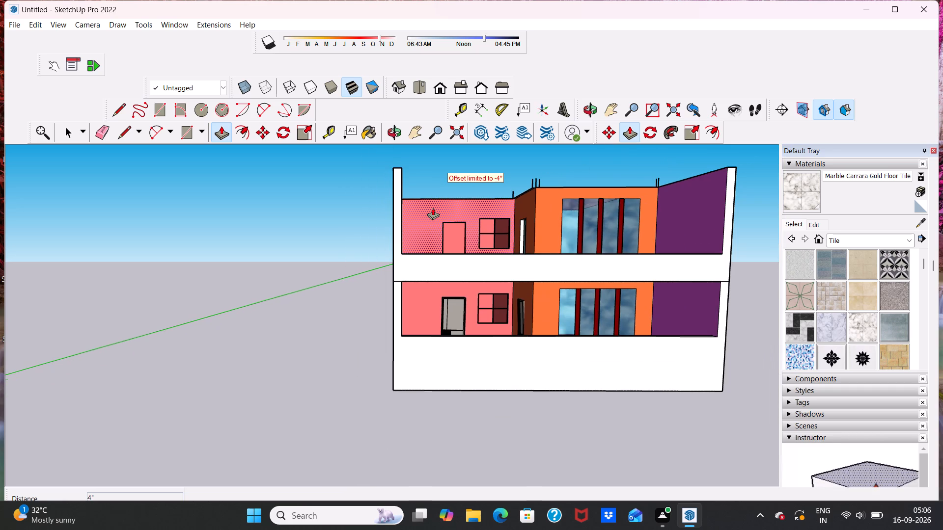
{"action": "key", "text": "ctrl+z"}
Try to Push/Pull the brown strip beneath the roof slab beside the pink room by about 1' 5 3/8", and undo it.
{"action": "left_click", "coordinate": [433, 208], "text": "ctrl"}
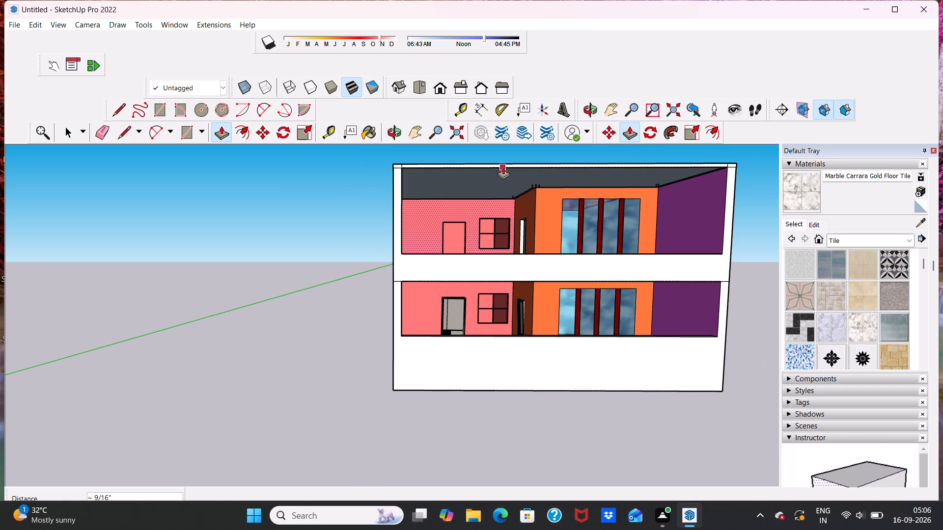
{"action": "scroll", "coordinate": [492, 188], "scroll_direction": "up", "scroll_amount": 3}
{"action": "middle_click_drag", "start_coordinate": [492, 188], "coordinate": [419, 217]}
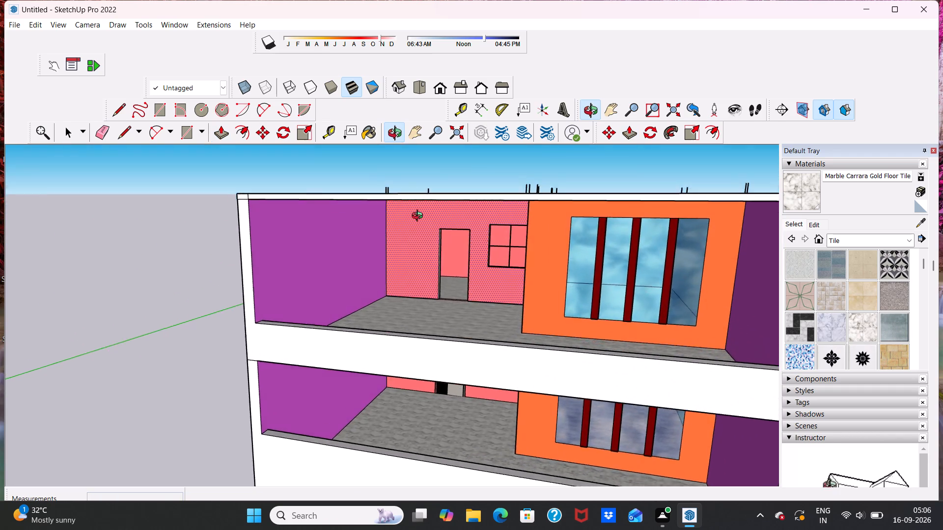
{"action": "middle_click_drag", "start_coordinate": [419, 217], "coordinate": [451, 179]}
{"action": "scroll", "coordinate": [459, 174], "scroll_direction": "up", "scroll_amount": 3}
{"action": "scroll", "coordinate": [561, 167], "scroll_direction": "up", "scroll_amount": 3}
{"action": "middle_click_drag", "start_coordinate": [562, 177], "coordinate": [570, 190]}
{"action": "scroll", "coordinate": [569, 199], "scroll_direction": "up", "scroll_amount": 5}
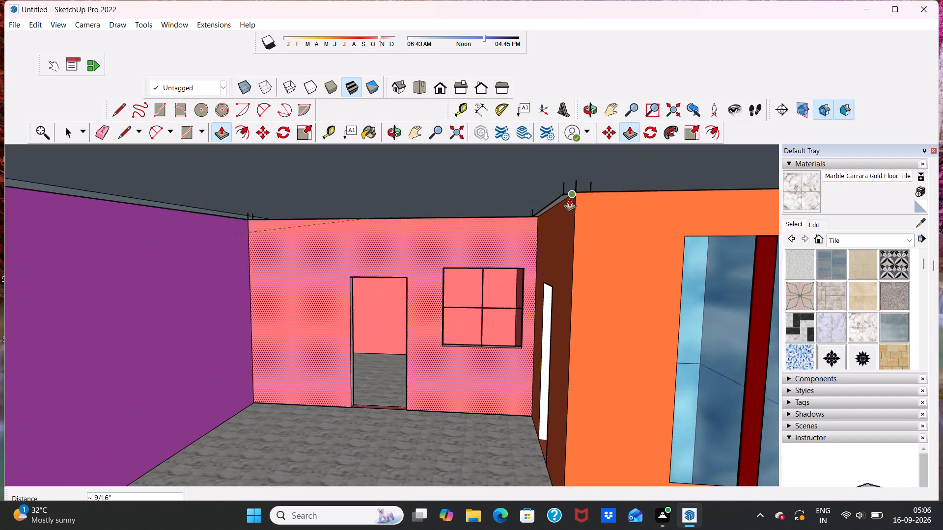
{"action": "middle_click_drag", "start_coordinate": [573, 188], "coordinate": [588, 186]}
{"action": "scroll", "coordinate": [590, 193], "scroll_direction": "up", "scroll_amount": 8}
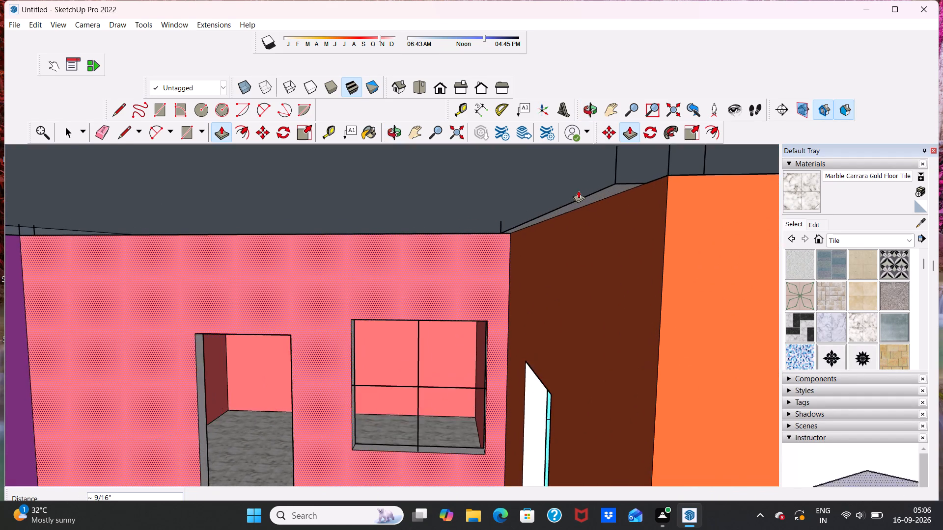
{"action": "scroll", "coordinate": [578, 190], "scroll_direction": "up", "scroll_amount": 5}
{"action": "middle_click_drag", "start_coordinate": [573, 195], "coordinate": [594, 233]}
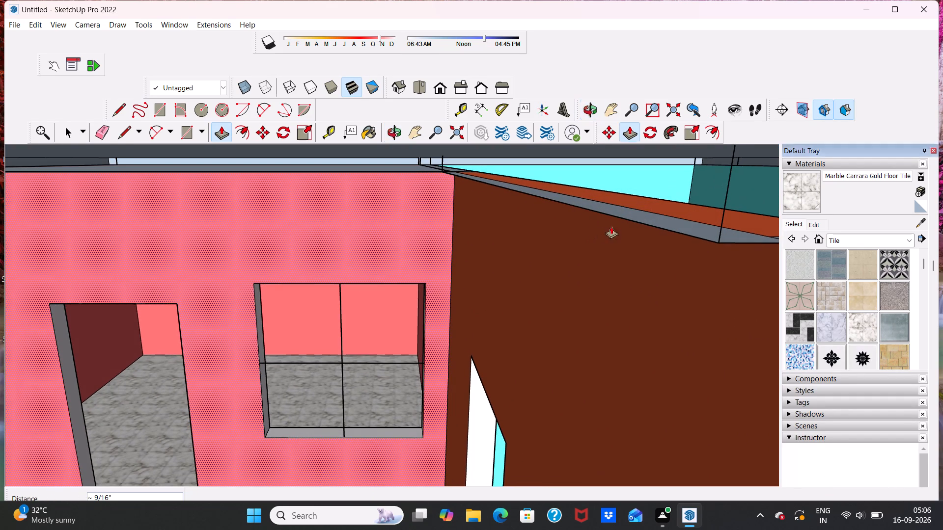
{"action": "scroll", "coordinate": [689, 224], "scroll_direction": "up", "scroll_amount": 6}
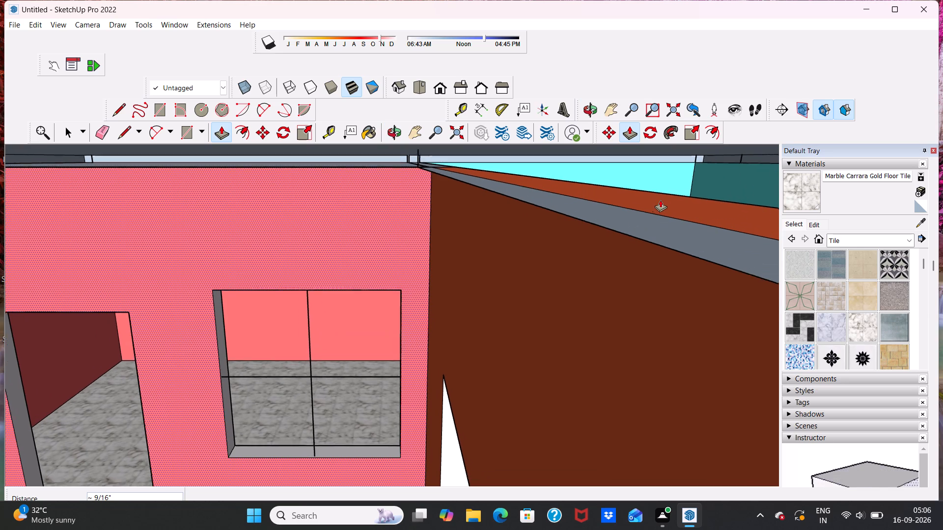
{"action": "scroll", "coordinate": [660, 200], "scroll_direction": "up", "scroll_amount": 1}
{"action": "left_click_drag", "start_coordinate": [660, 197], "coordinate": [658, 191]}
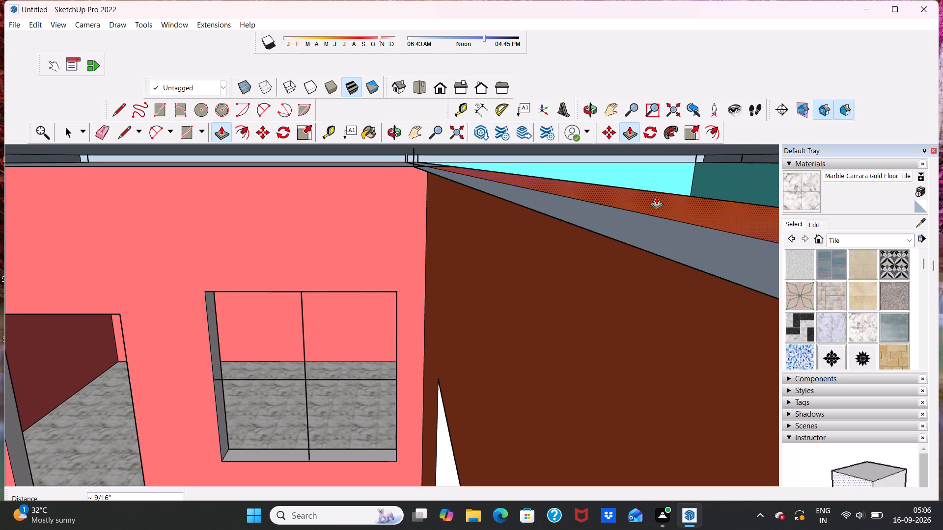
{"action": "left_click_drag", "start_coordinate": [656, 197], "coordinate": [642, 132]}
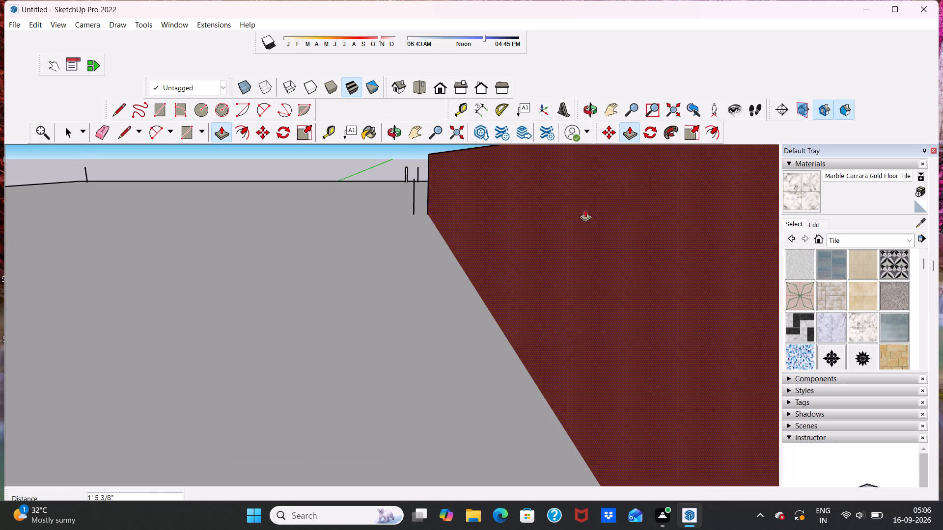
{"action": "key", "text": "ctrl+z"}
Pull the roof slab's top face upward to thicken the slab.
{"action": "left_click", "coordinate": [511, 183], "text": "ctrl"}
{"action": "left_click_drag", "start_coordinate": [511, 183], "coordinate": [506, 190]}
{"action": "scroll", "coordinate": [476, 224], "scroll_direction": "down", "scroll_amount": 4}
{"action": "left_click", "coordinate": [471, 205]}
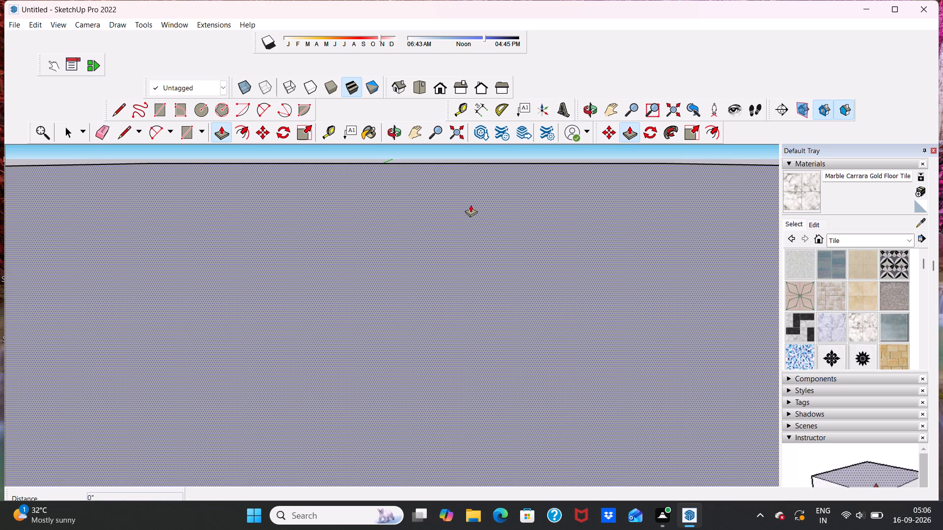
{"action": "key", "text": "space"}
Examine the roof slab and the upper storey's ceiling from the open balcony side.
{"action": "scroll", "coordinate": [416, 226], "scroll_direction": "down", "scroll_amount": 7}
{"action": "middle_click_drag", "start_coordinate": [441, 234], "coordinate": [435, 211]}
{"action": "scroll", "coordinate": [423, 178], "scroll_direction": "up", "scroll_amount": 1}
{"action": "scroll", "coordinate": [407, 182], "scroll_direction": "down", "scroll_amount": 2}
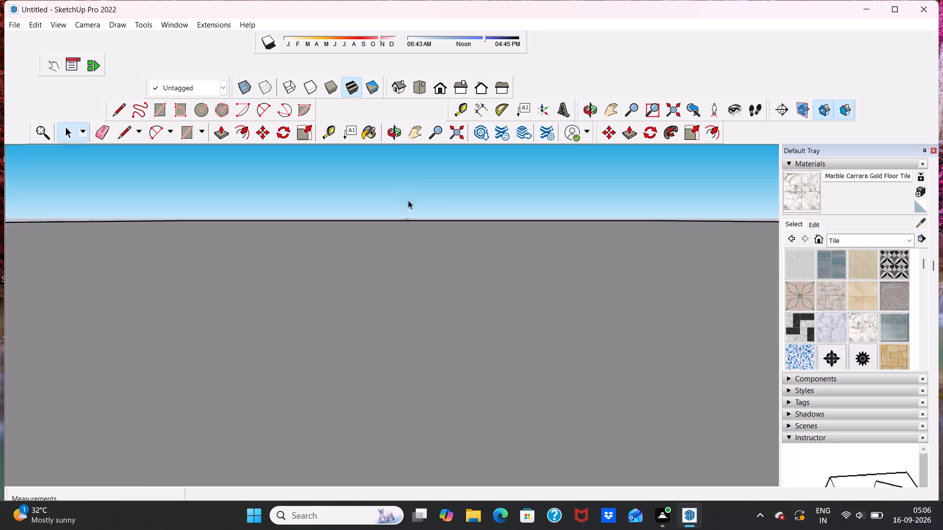
{"action": "scroll", "coordinate": [408, 200], "scroll_direction": "down", "scroll_amount": 10}
{"action": "scroll", "coordinate": [405, 229], "scroll_direction": "down", "scroll_amount": 14}
{"action": "middle_click_drag", "start_coordinate": [425, 249], "coordinate": [354, 212]}
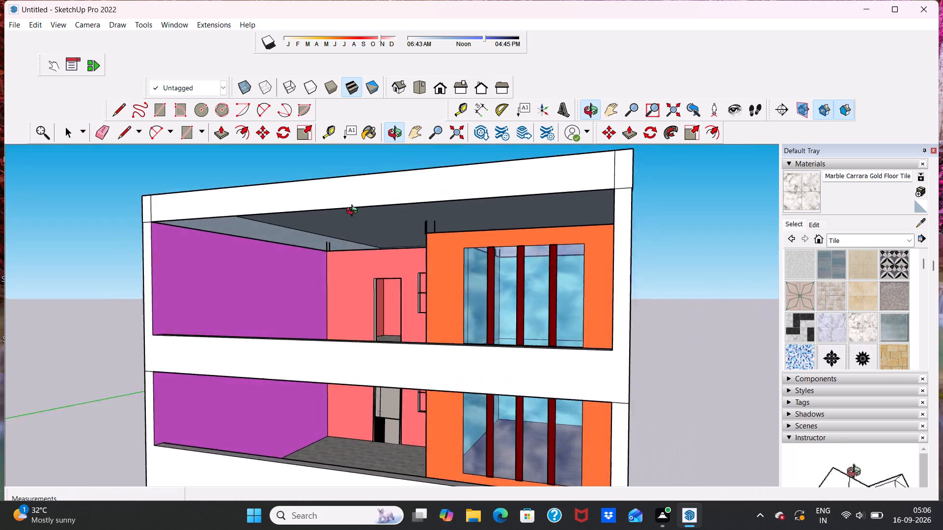
{"action": "middle_click_drag", "start_coordinate": [354, 212], "coordinate": [515, 221]}
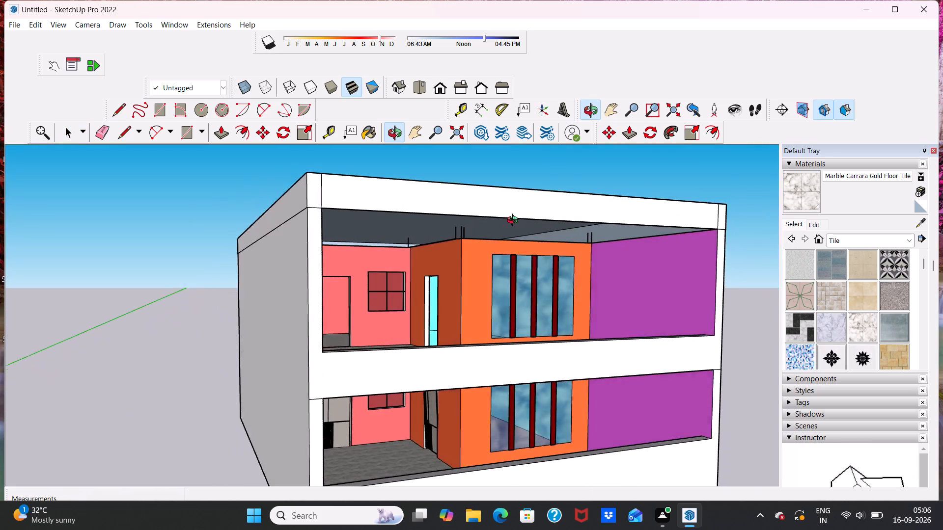
Undo the last Push/Pull that thickened the roof slab upward.
{"action": "middle_click_drag", "start_coordinate": [515, 221], "coordinate": [418, 210]}
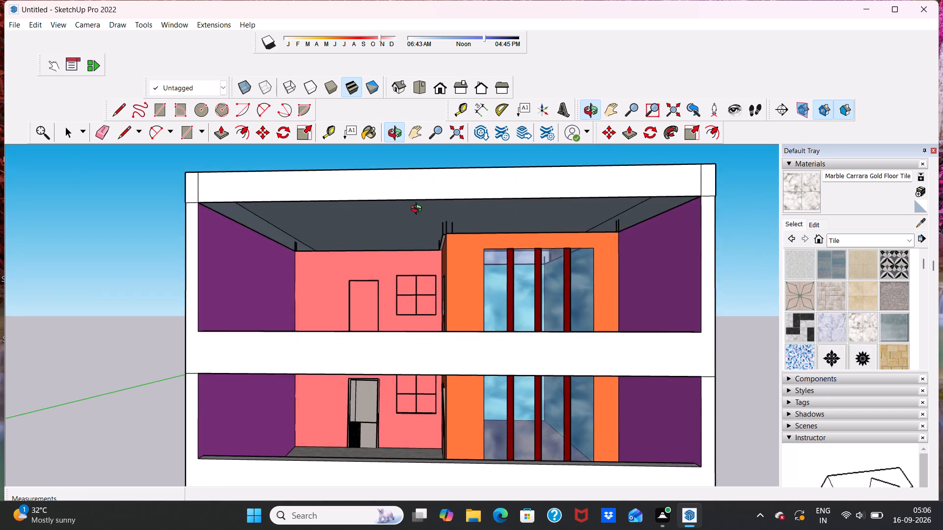
{"action": "middle_click_drag", "start_coordinate": [418, 210], "coordinate": [460, 253]}
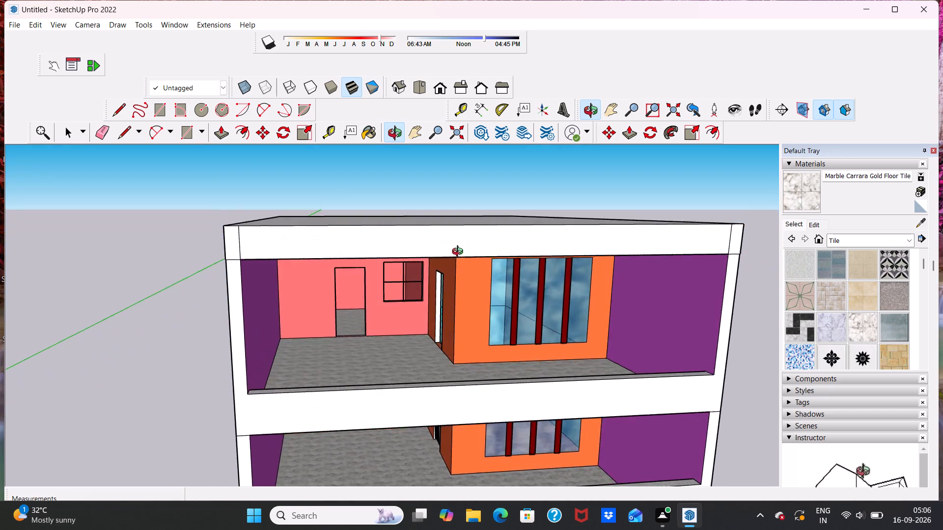
{"action": "middle_click_drag", "start_coordinate": [460, 253], "coordinate": [439, 297]}
{"action": "scroll", "coordinate": [392, 283], "scroll_direction": "down", "scroll_amount": 2}
{"action": "middle_click_drag", "start_coordinate": [388, 315], "coordinate": [424, 236]}
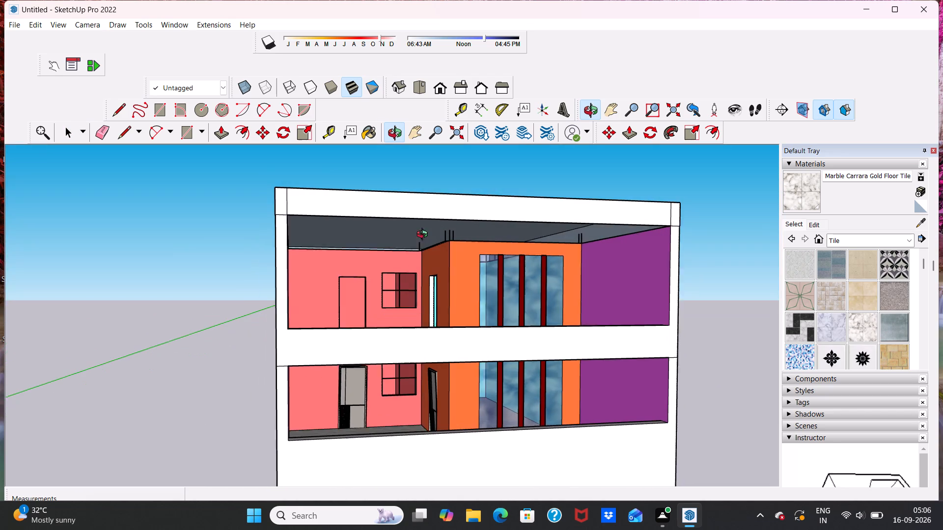
{"action": "middle_click_drag", "start_coordinate": [424, 236], "coordinate": [427, 236]}
{"action": "left_click", "coordinate": [427, 236]}
{"action": "key", "text": "ctrl+z"}
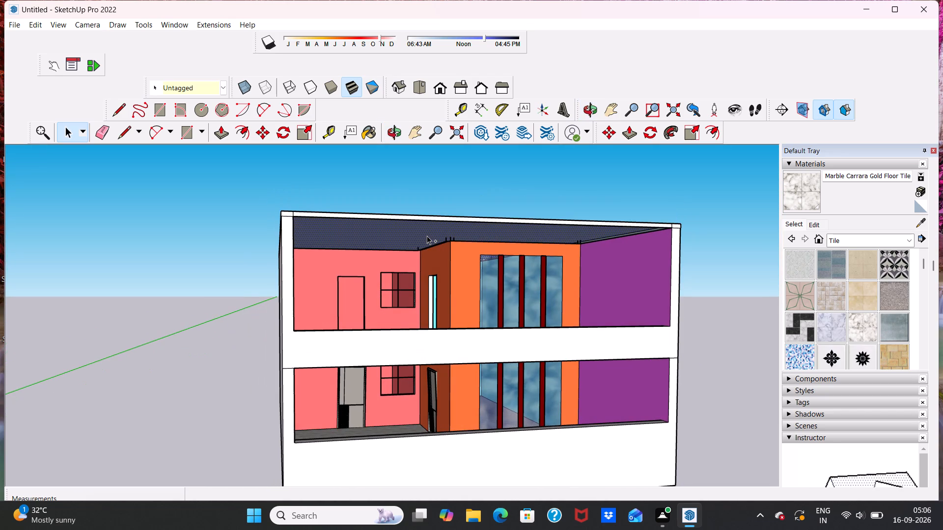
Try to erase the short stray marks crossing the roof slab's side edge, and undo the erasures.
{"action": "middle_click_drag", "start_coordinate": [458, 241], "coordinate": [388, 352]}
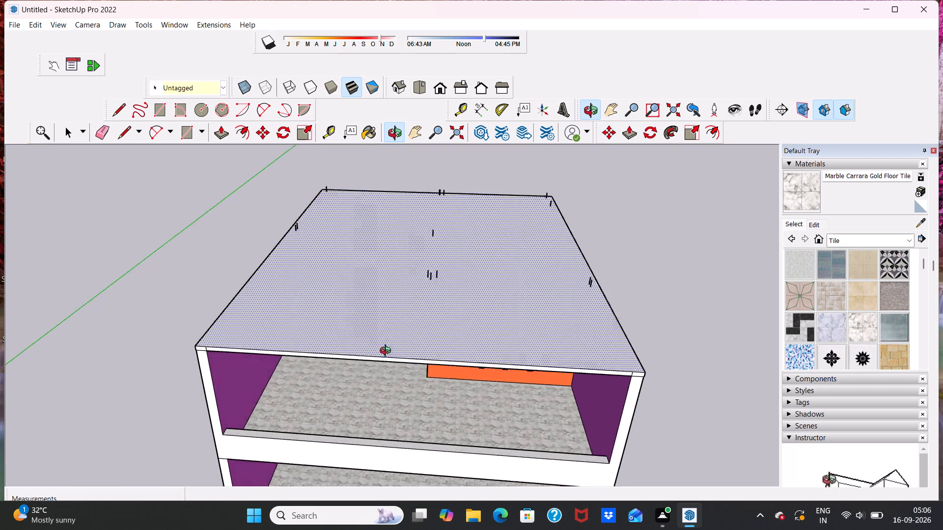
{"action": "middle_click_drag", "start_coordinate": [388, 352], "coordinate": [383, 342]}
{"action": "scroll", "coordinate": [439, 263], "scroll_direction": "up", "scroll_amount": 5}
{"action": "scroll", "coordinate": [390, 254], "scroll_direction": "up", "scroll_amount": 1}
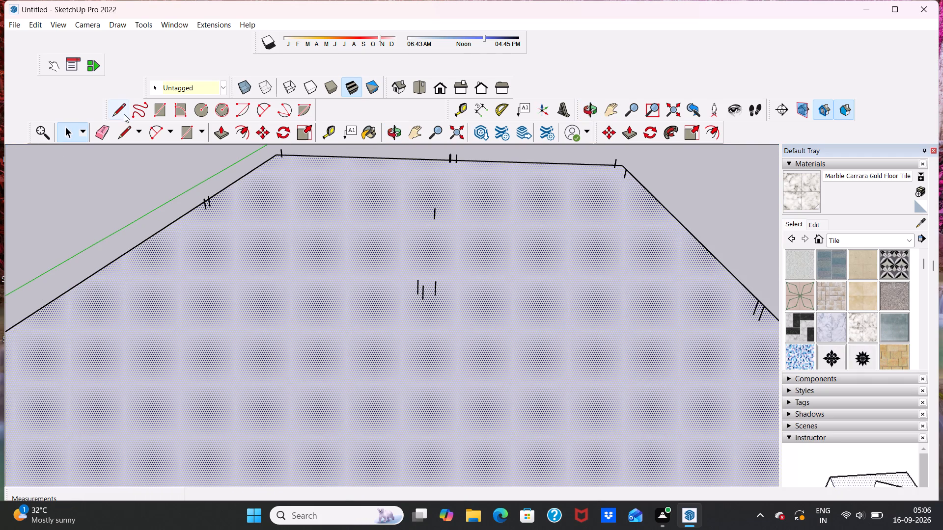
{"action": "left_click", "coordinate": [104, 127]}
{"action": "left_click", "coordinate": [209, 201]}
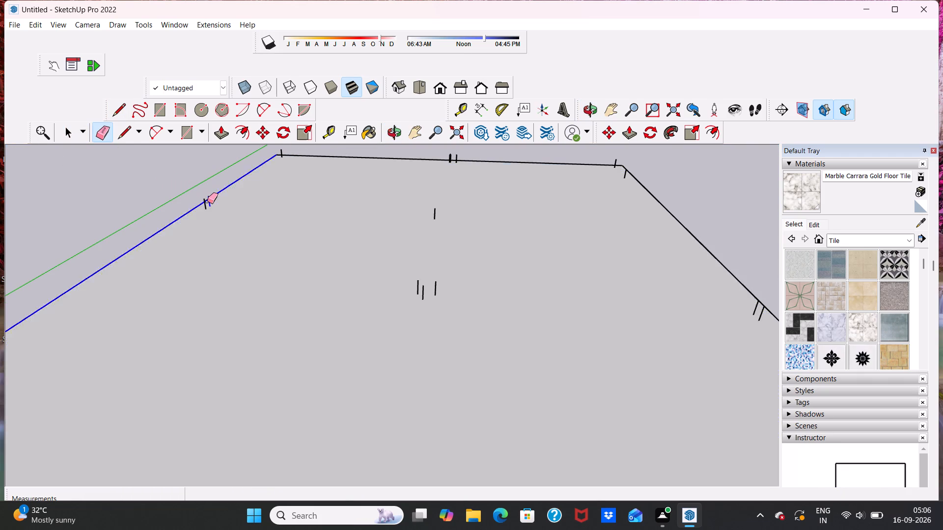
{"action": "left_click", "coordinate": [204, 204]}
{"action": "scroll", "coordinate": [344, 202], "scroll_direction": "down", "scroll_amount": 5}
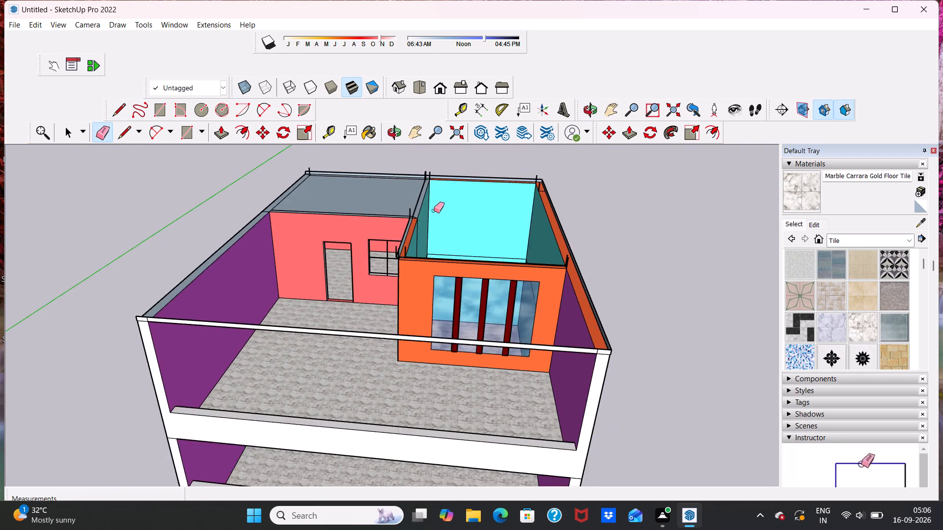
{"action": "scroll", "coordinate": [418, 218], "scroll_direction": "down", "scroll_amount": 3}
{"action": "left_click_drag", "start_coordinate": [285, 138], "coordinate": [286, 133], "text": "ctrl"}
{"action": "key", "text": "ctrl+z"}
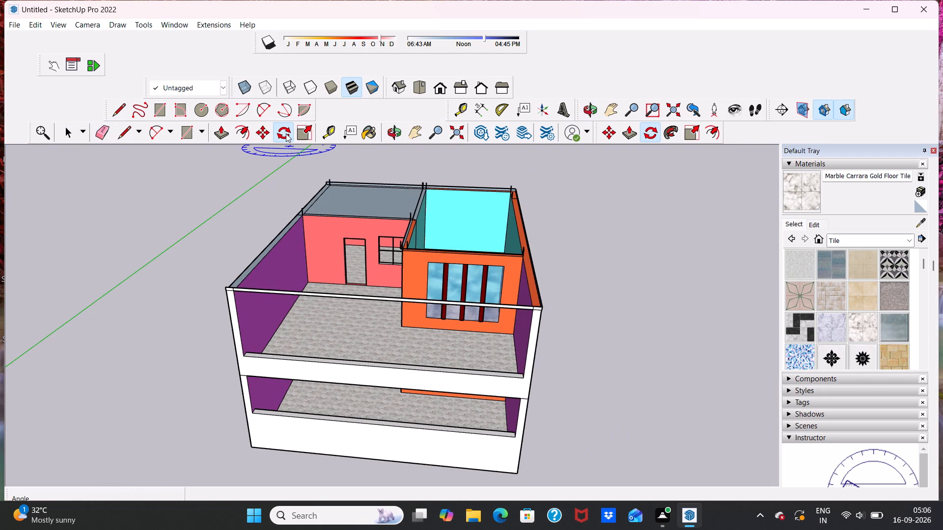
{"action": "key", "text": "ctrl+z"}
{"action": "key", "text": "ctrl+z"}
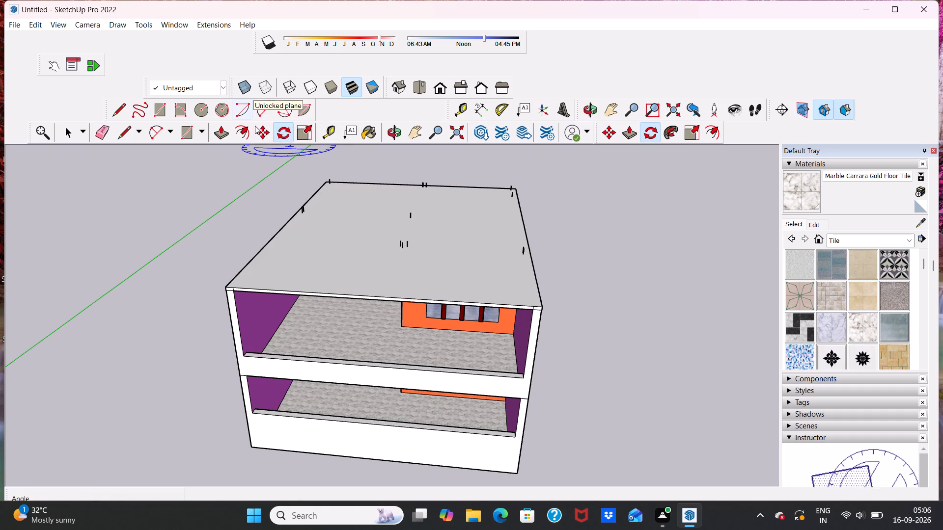
Undo one more earlier edit of the roof slab.
{"action": "key", "text": "ctrl+z"}
{"action": "left_click", "coordinate": [244, 111], "text": "ctrl"}
{"action": "scroll", "coordinate": [264, 172], "scroll_direction": "down", "scroll_amount": 2}
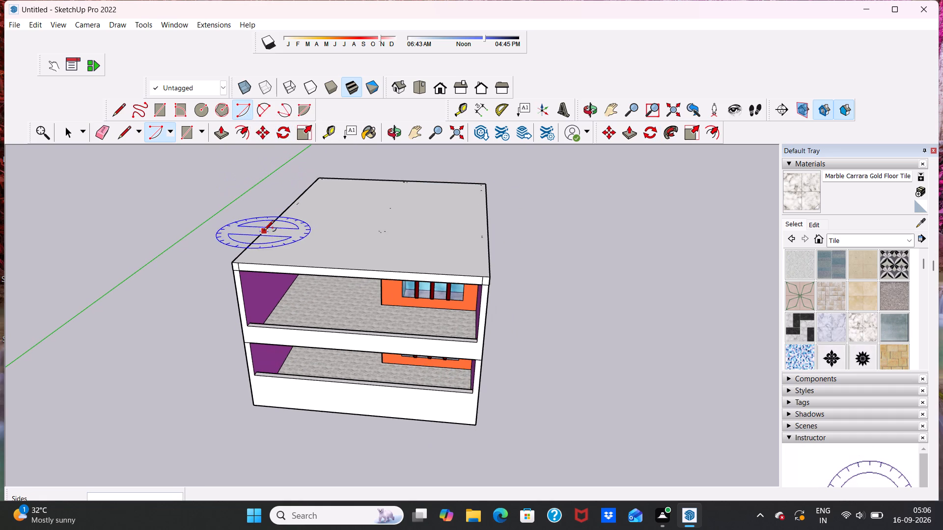
{"action": "key", "text": "space"}
Push/Pull the roof slab's underside down by about 11 3/16" above the upper storey.
{"action": "middle_click_drag", "start_coordinate": [267, 267], "coordinate": [348, 140]}
{"action": "scroll", "coordinate": [382, 192], "scroll_direction": "up", "scroll_amount": 5}
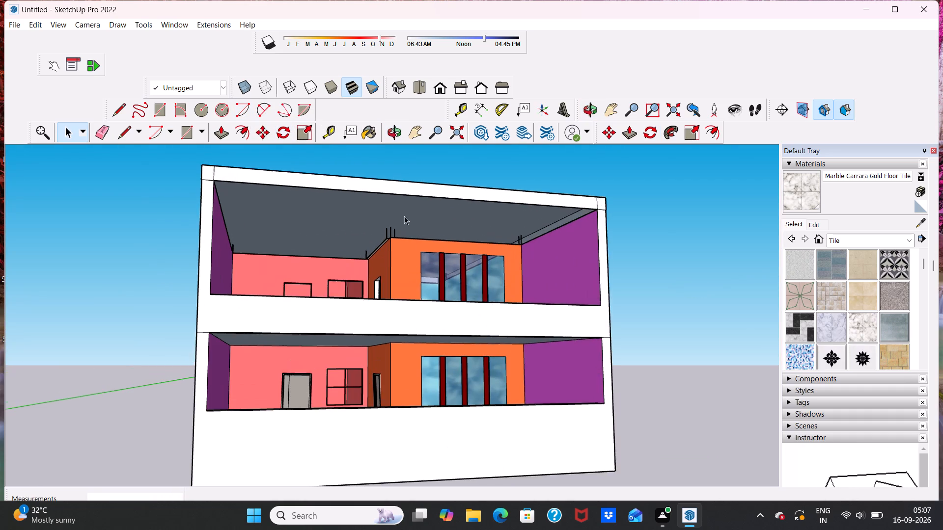
{"action": "middle_click_drag", "start_coordinate": [410, 218], "coordinate": [414, 229]}
{"action": "scroll", "coordinate": [410, 217], "scroll_direction": "up", "scroll_amount": 3}
{"action": "scroll", "coordinate": [255, 240], "scroll_direction": "up", "scroll_amount": 6}
{"action": "left_click", "coordinate": [245, 212]}
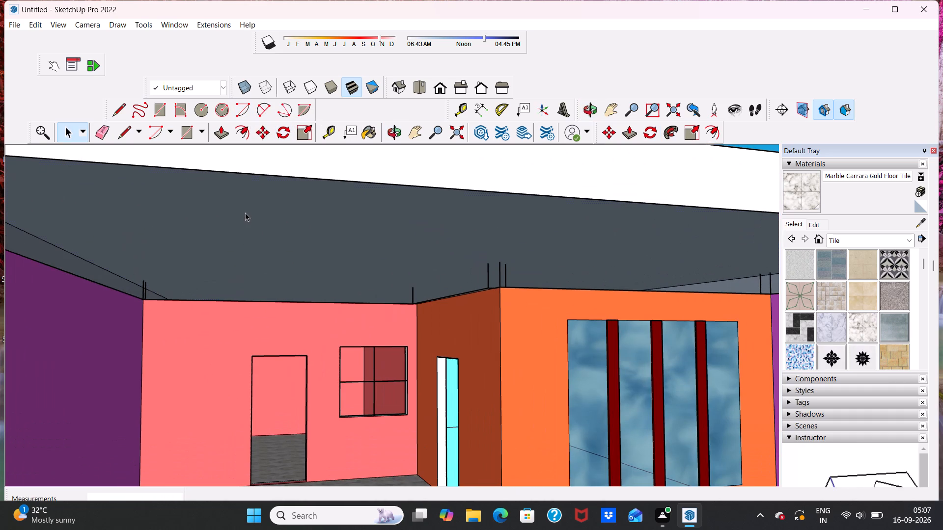
{"action": "left_click", "coordinate": [220, 128]}
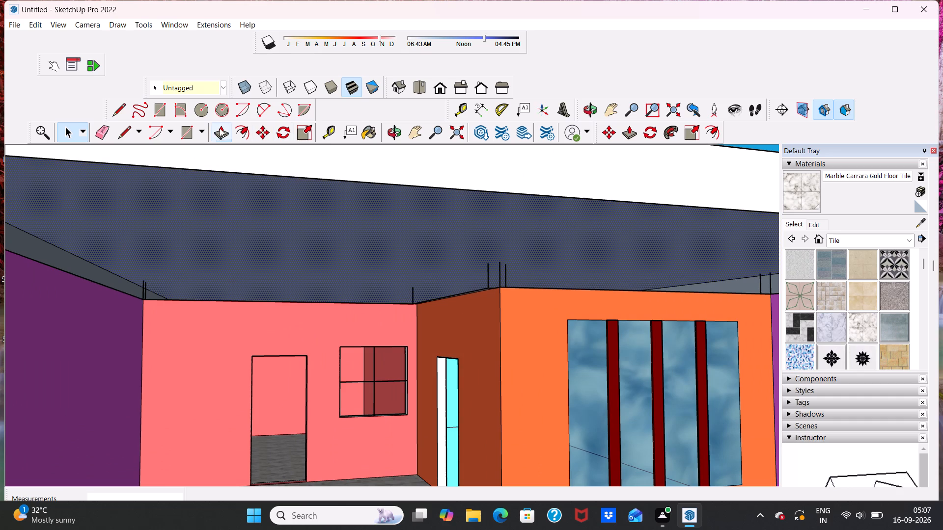
{"action": "left_click", "coordinate": [240, 203]}
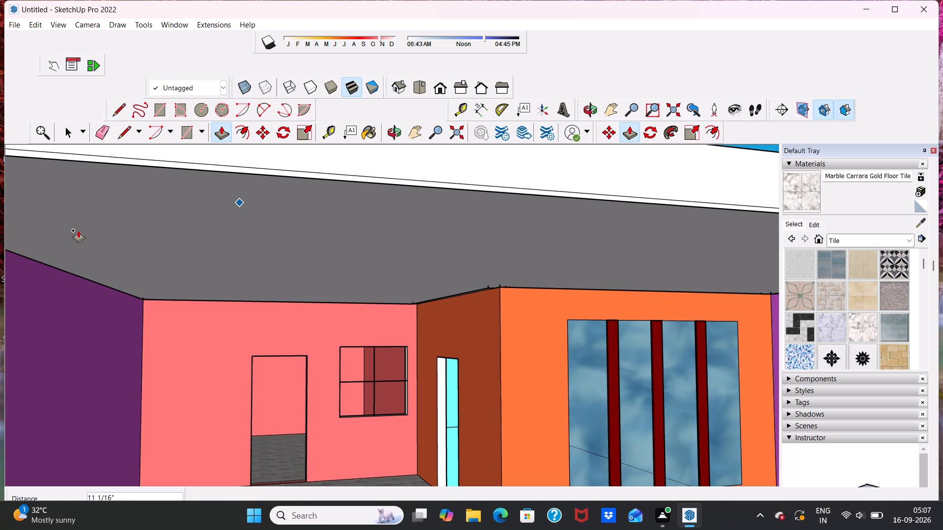
{"action": "left_click", "coordinate": [78, 230]}
Examine the roof slab's top, underside and front edge from above and from the open balcony side.
{"action": "scroll", "coordinate": [76, 181], "scroll_direction": "down", "scroll_amount": 9}
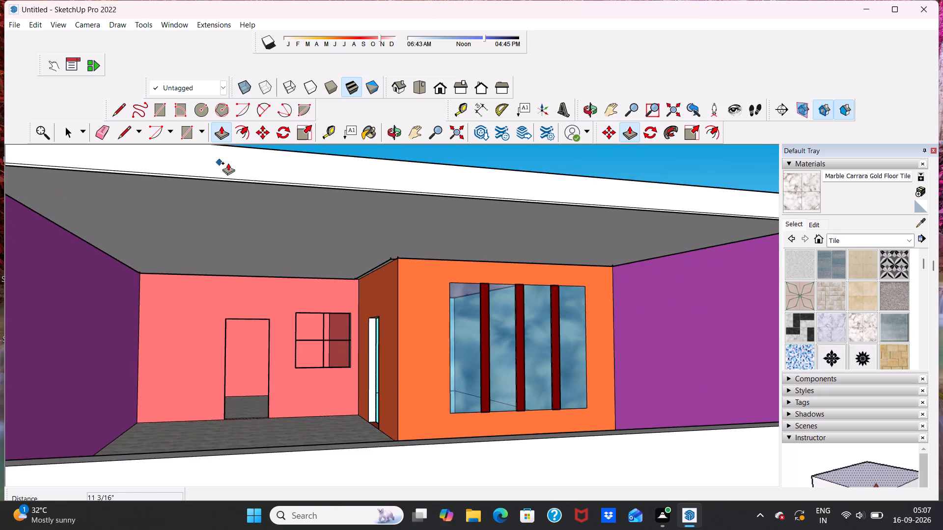
{"action": "scroll", "coordinate": [228, 163], "scroll_direction": "down", "scroll_amount": 4}
{"action": "middle_click_drag", "start_coordinate": [286, 249], "coordinate": [215, 258]}
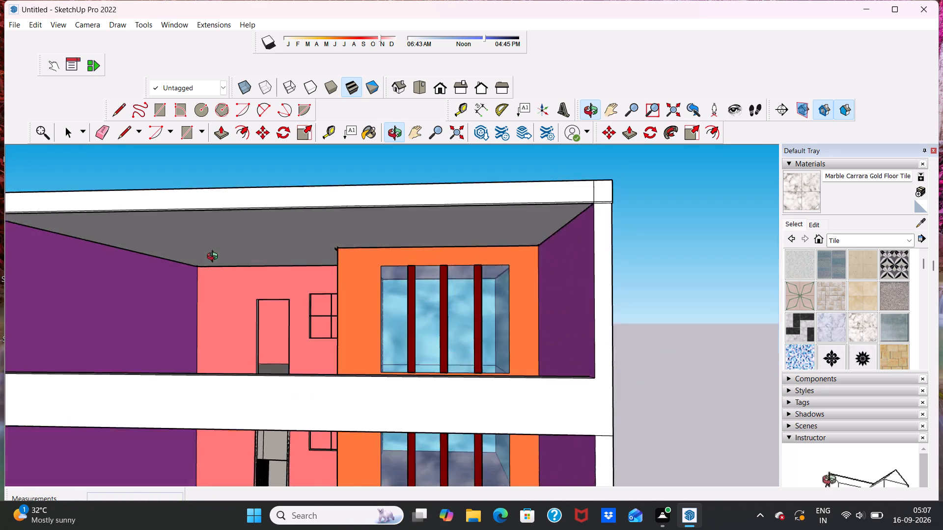
{"action": "middle_click_drag", "start_coordinate": [215, 258], "coordinate": [311, 262]}
{"action": "scroll", "coordinate": [366, 250], "scroll_direction": "up", "scroll_amount": 2}
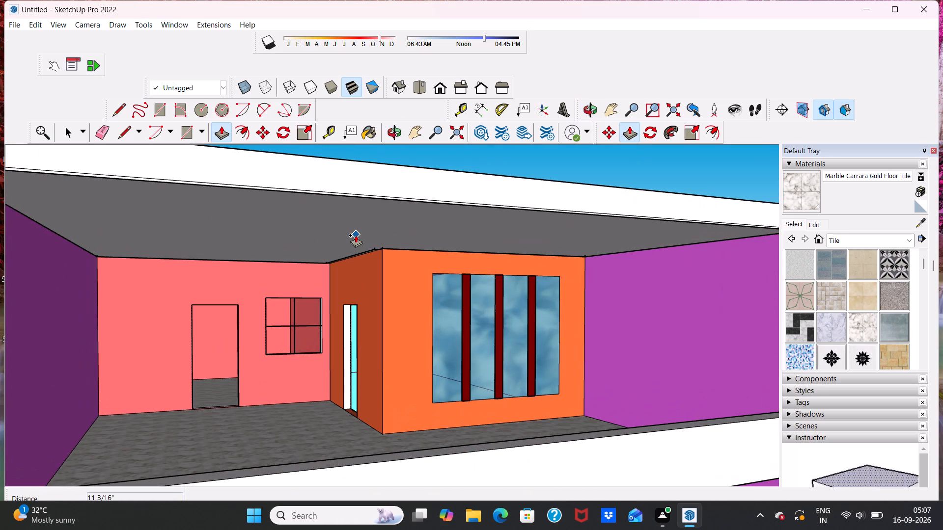
{"action": "key", "text": "space"}
{"action": "scroll", "coordinate": [366, 242], "scroll_direction": "down", "scroll_amount": 1}
{"action": "middle_click_drag", "start_coordinate": [367, 242], "coordinate": [298, 299]}
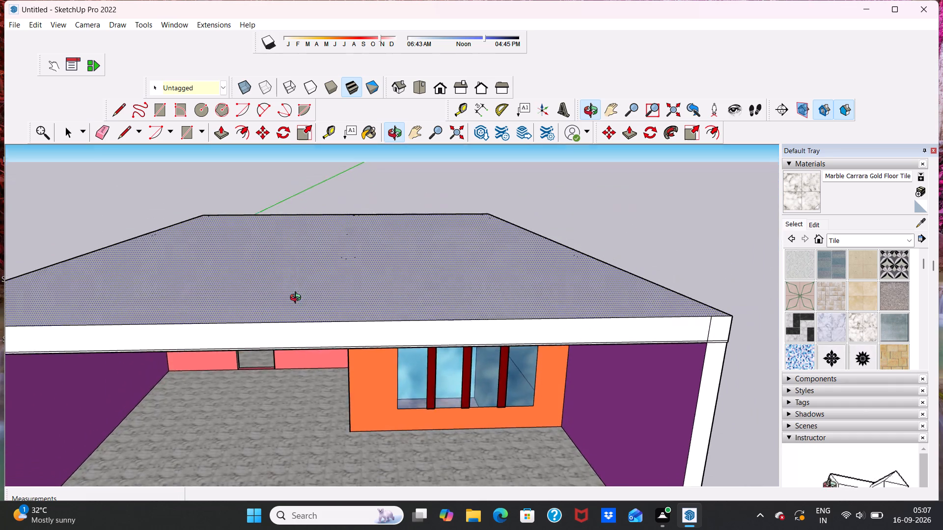
{"action": "middle_click_drag", "start_coordinate": [298, 299], "coordinate": [298, 309]}
{"action": "scroll", "coordinate": [288, 254], "scroll_direction": "down", "scroll_amount": 4}
{"action": "left_click", "coordinate": [548, 185]}
{"action": "scroll", "coordinate": [311, 313], "scroll_direction": "down", "scroll_amount": 1}
{"action": "middle_click_drag", "start_coordinate": [309, 319], "coordinate": [305, 267]}
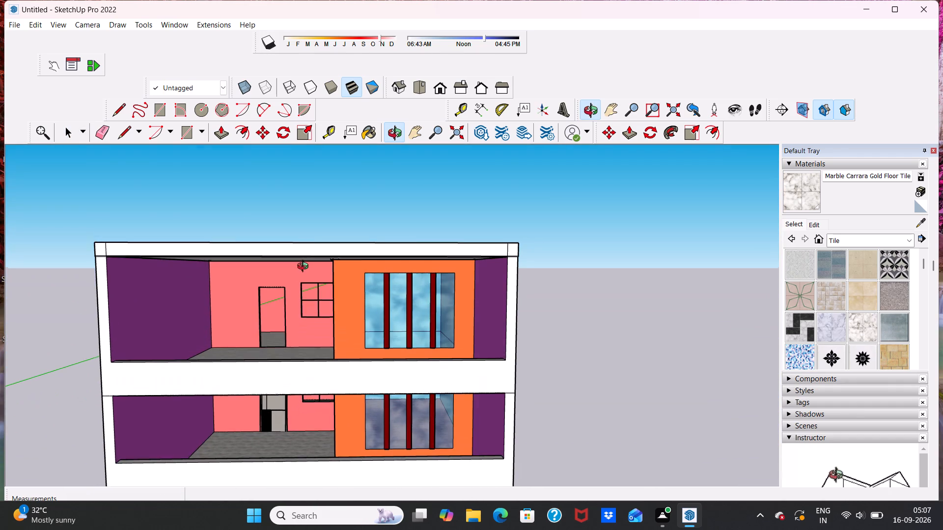
{"action": "middle_click_drag", "start_coordinate": [305, 267], "coordinate": [305, 267]}
{"action": "key", "text": "space"}
Erase the vertical joint line on the roof slab's front corner and the lower joint line across the post's top.
{"action": "middle_click_drag", "start_coordinate": [465, 211], "coordinate": [463, 242]}
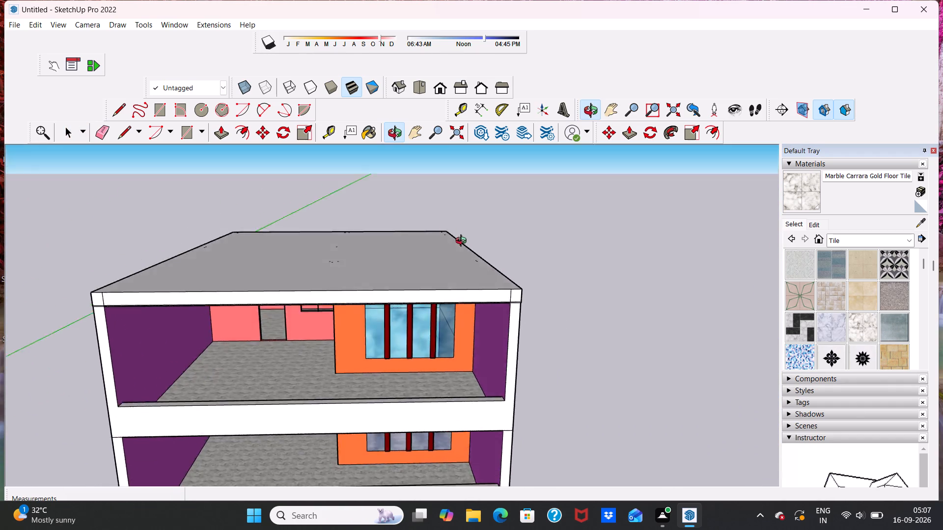
{"action": "middle_click_drag", "start_coordinate": [463, 242], "coordinate": [419, 214]}
{"action": "scroll", "coordinate": [262, 283], "scroll_direction": "up", "scroll_amount": 4}
{"action": "middle_click_drag", "start_coordinate": [227, 262], "coordinate": [385, 264]}
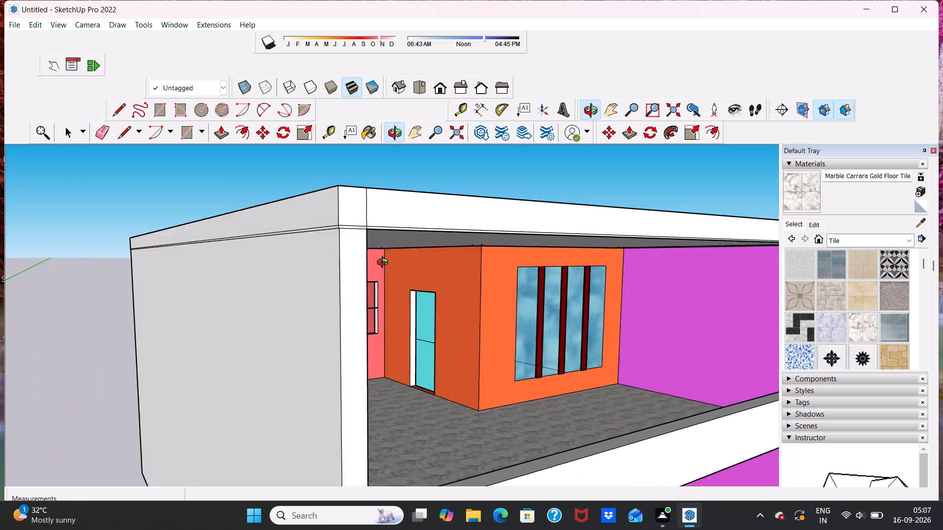
{"action": "middle_click_drag", "start_coordinate": [385, 264], "coordinate": [359, 274]}
{"action": "scroll", "coordinate": [184, 231], "scroll_direction": "up", "scroll_amount": 3}
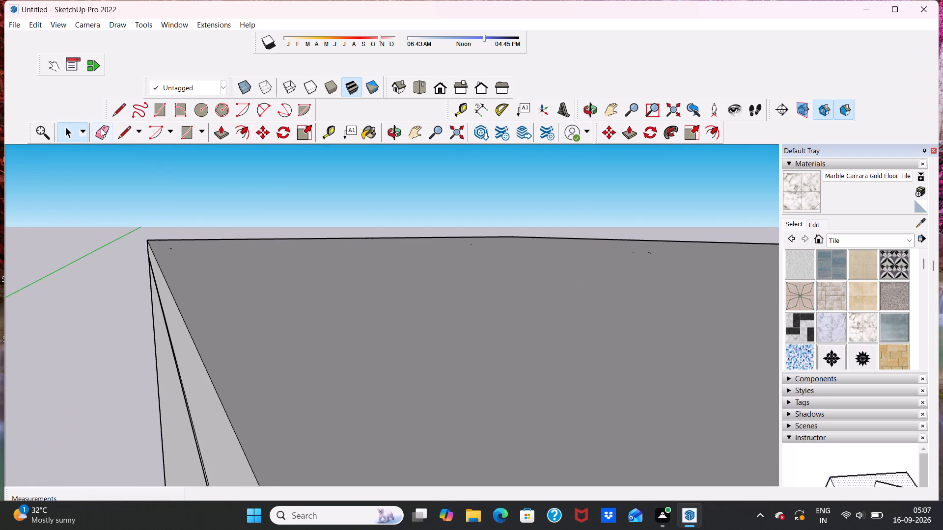
{"action": "left_click", "coordinate": [101, 128]}
{"action": "scroll", "coordinate": [122, 118], "scroll_direction": "down", "scroll_amount": 11}
{"action": "scroll", "coordinate": [218, 259], "scroll_direction": "down", "scroll_amount": 1}
{"action": "scroll", "coordinate": [235, 254], "scroll_direction": "up", "scroll_amount": 1}
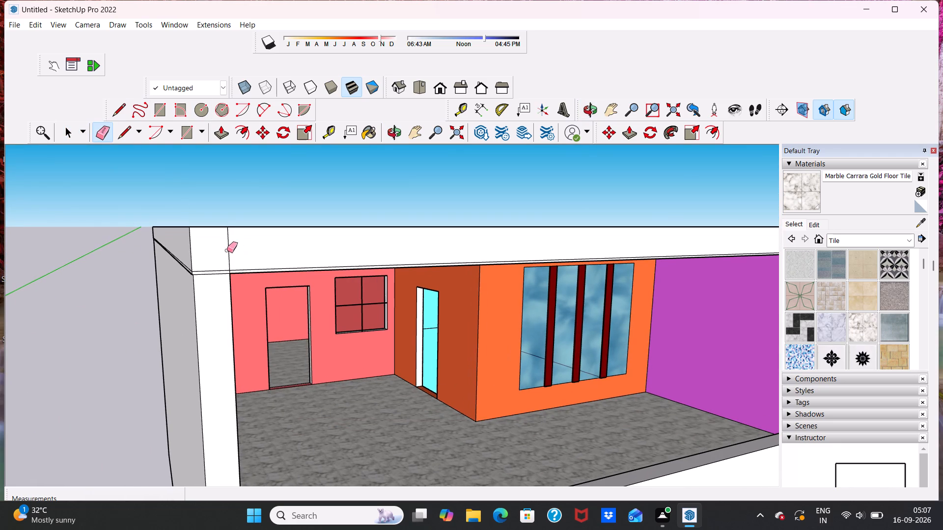
{"action": "left_click", "coordinate": [227, 250]}
{"action": "left_click", "coordinate": [229, 251]}
{"action": "scroll", "coordinate": [213, 279], "scroll_direction": "up", "scroll_amount": 5}
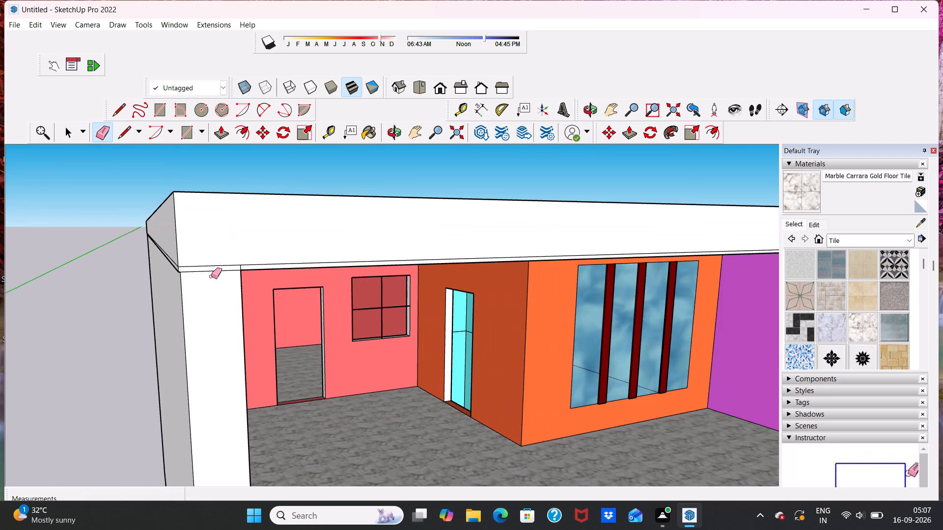
{"action": "left_click", "coordinate": [209, 271]}
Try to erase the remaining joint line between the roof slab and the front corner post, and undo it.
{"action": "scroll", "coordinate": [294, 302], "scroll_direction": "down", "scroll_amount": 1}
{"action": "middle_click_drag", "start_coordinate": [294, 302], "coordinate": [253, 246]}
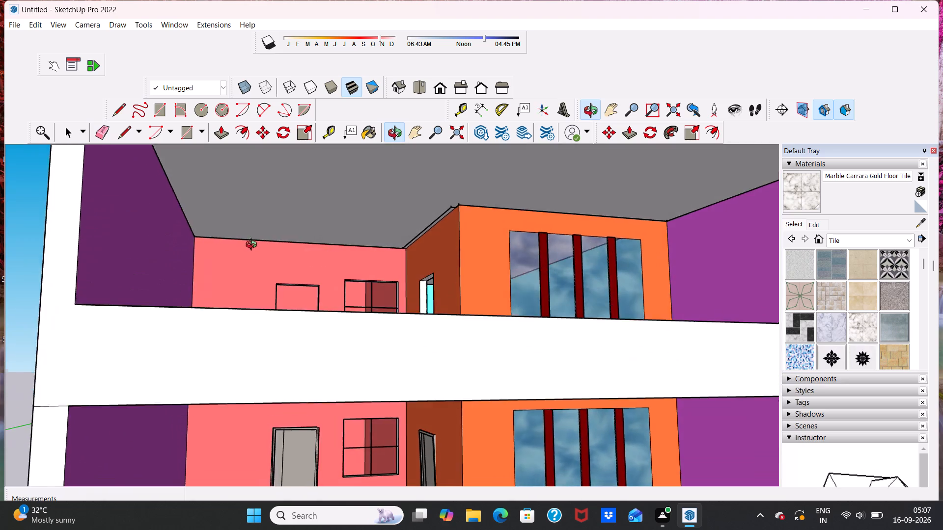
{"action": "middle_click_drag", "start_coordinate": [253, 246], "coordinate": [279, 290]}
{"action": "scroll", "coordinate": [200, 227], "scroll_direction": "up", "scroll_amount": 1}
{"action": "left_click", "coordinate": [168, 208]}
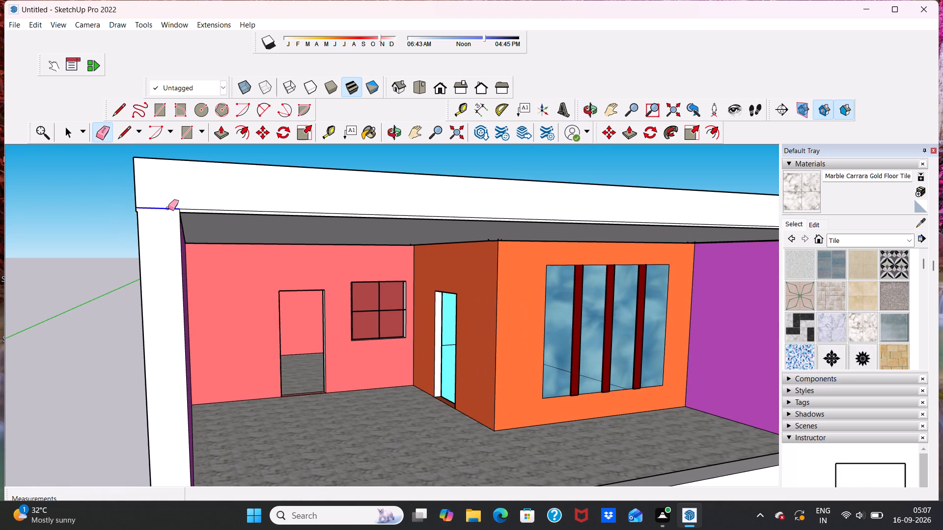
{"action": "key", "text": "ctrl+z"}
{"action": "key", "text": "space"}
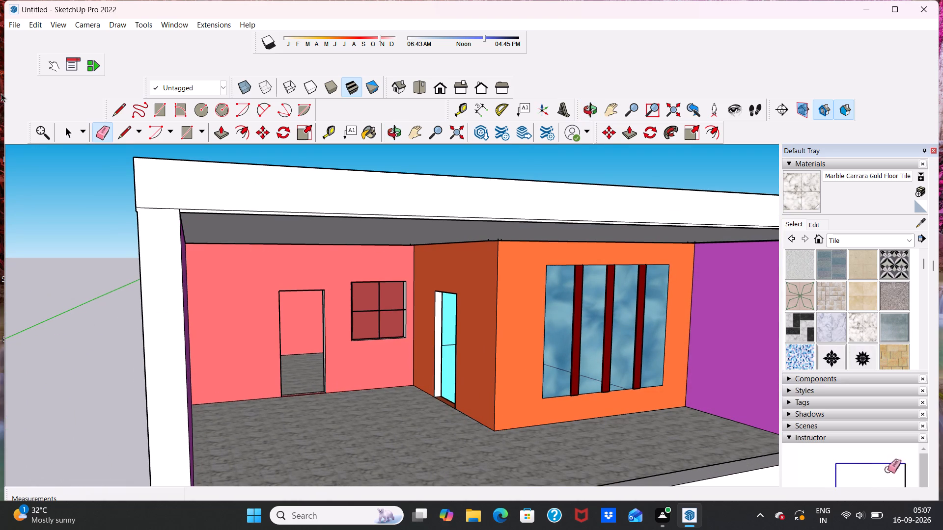
Draw a rectangle about 9' 11 7/8" by 1' 9/16" over the front corner post, from the balcony band to the roof's top edge.
{"action": "middle_click_drag", "start_coordinate": [58, 87], "coordinate": [17, 174]}
{"action": "scroll", "coordinate": [77, 168], "scroll_direction": "down", "scroll_amount": 3}
{"action": "middle_click_drag", "start_coordinate": [129, 175], "coordinate": [0, 188]}
{"action": "scroll", "coordinate": [143, 180], "scroll_direction": "down", "scroll_amount": 2}
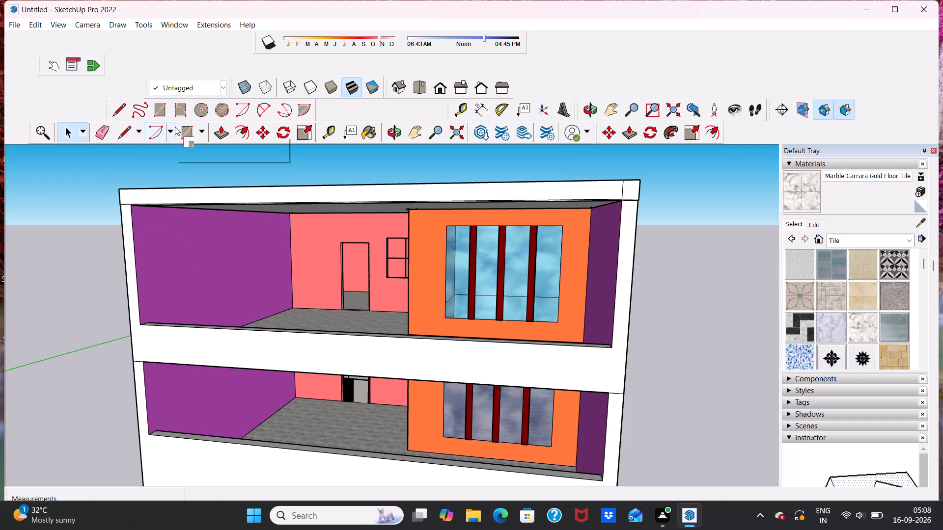
{"action": "left_click_drag", "start_coordinate": [184, 127], "coordinate": [185, 132]}
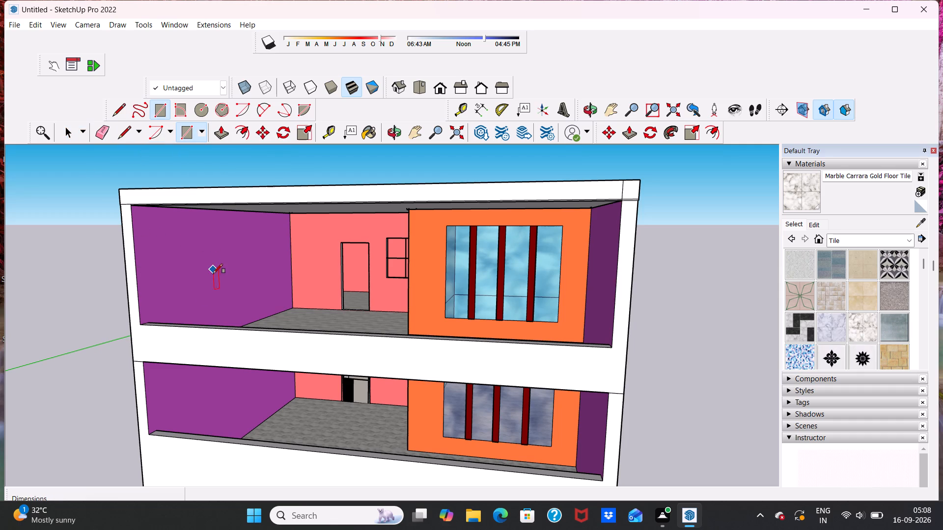
{"action": "middle_click_drag", "start_coordinate": [171, 306], "coordinate": [228, 291]}
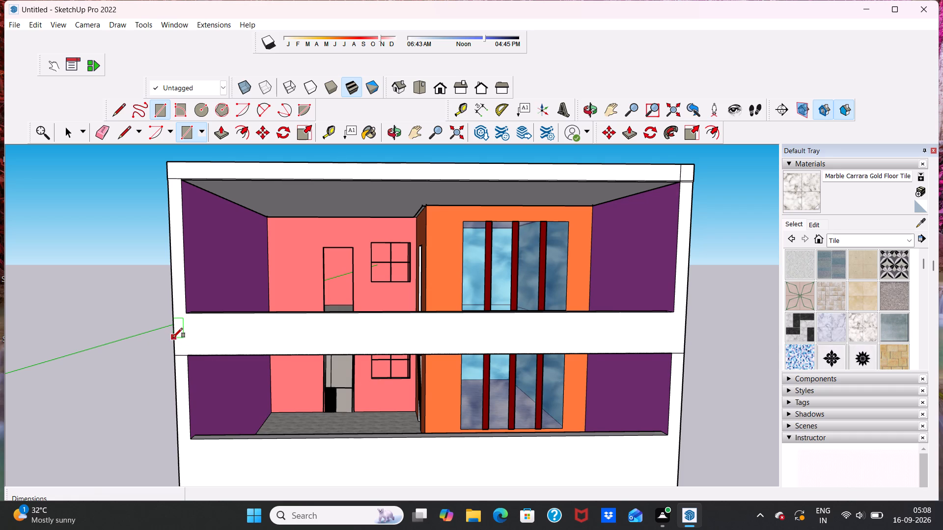
{"action": "left_click", "coordinate": [173, 338]}
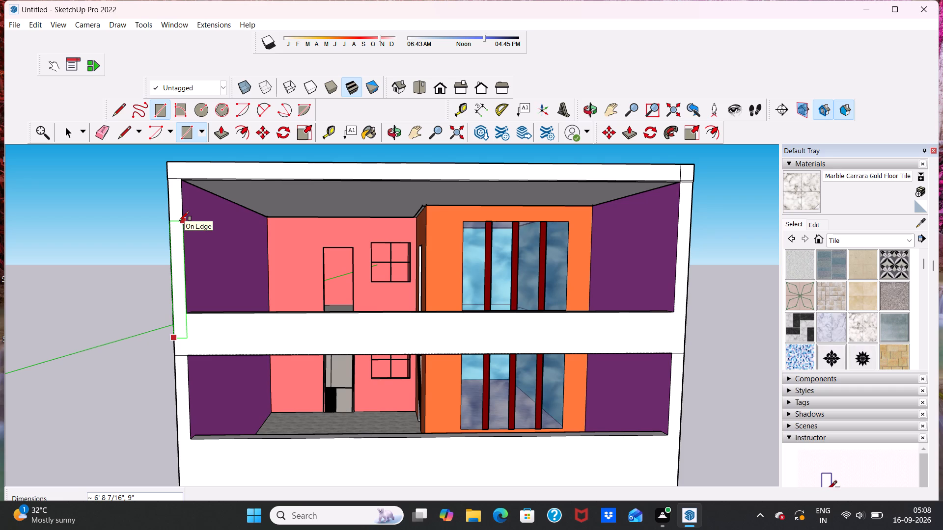
{"action": "left_click", "coordinate": [186, 163]}
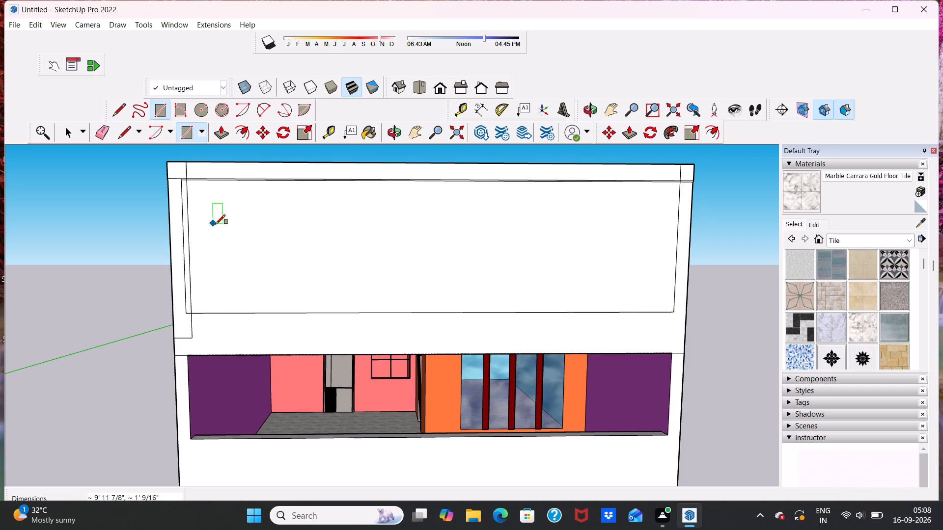
Delete the face covering the upper storey's front opening.
{"action": "key", "text": "space"}
{"action": "left_click", "coordinate": [234, 263]}
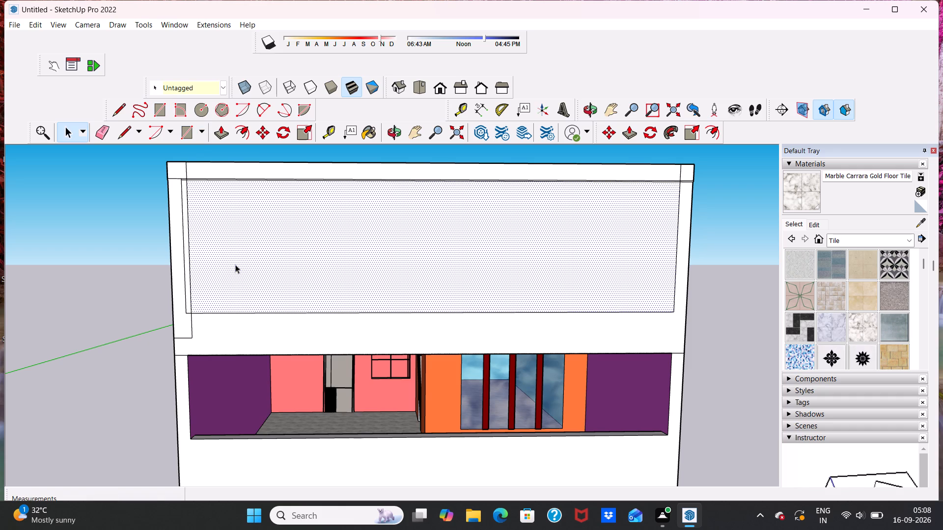
{"action": "key", "text": "Delete"}
{"action": "scroll", "coordinate": [185, 251], "scroll_direction": "up", "scroll_amount": 4}
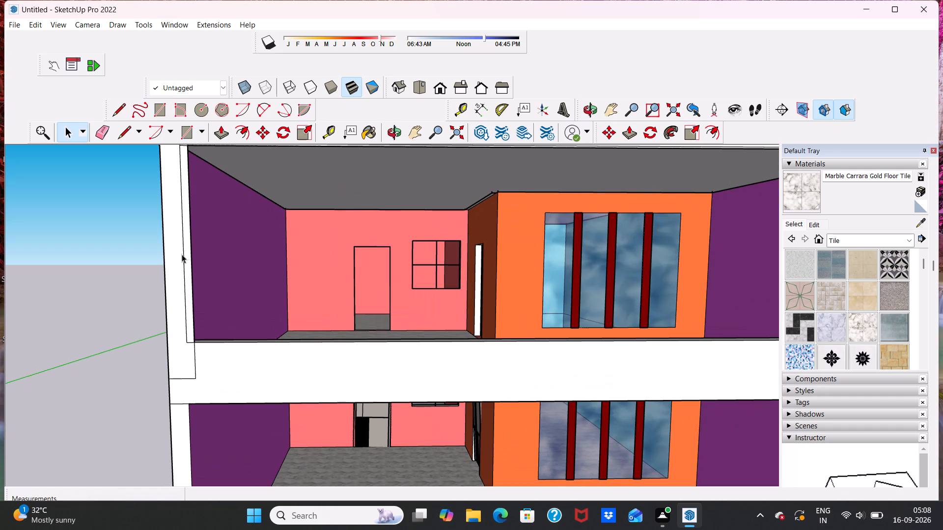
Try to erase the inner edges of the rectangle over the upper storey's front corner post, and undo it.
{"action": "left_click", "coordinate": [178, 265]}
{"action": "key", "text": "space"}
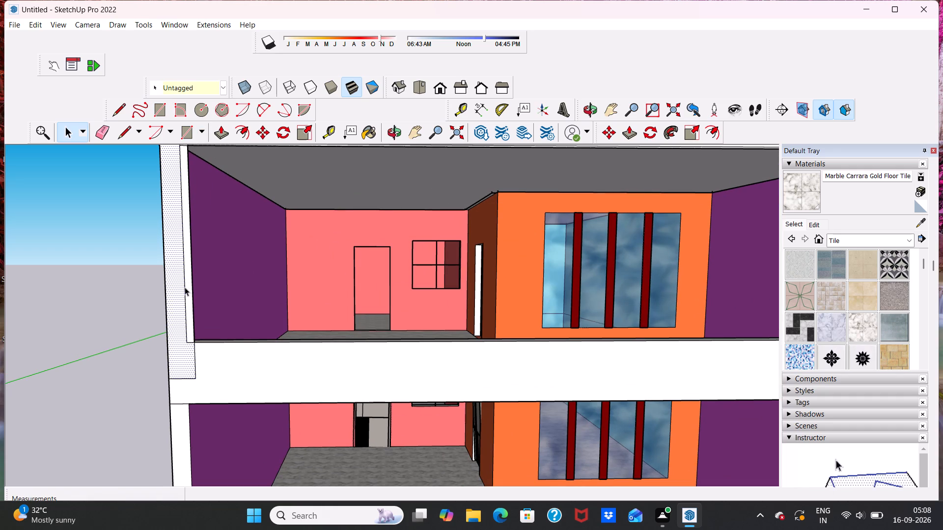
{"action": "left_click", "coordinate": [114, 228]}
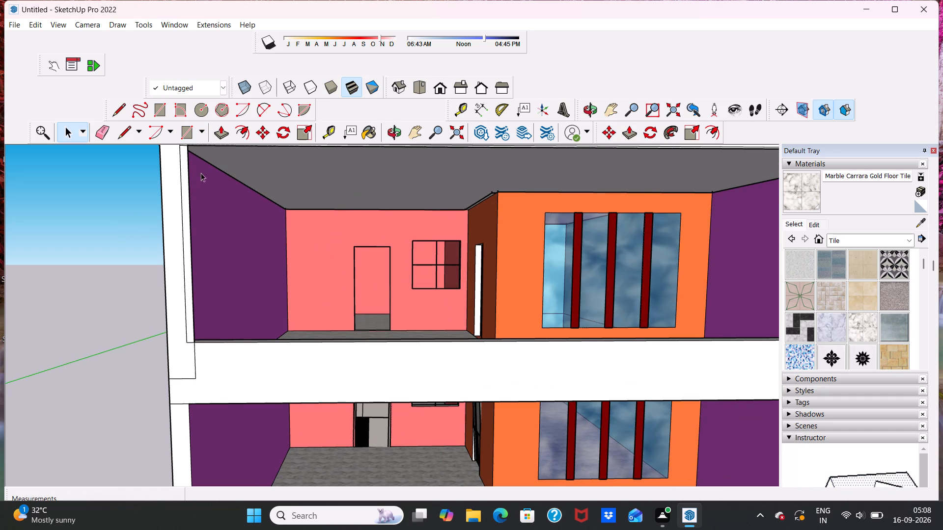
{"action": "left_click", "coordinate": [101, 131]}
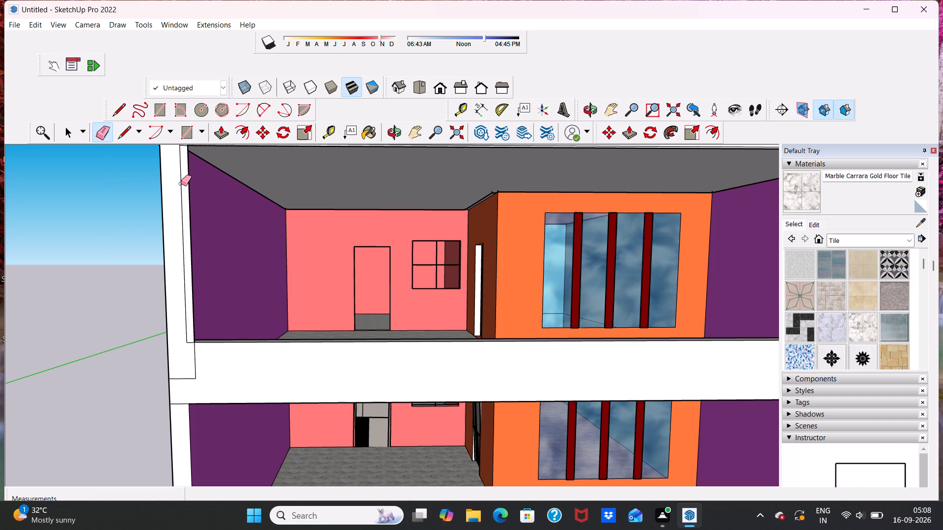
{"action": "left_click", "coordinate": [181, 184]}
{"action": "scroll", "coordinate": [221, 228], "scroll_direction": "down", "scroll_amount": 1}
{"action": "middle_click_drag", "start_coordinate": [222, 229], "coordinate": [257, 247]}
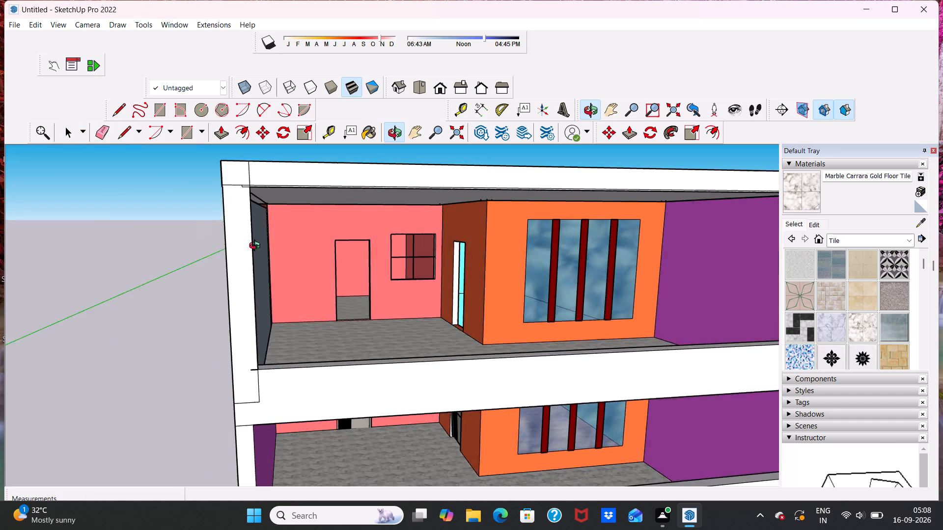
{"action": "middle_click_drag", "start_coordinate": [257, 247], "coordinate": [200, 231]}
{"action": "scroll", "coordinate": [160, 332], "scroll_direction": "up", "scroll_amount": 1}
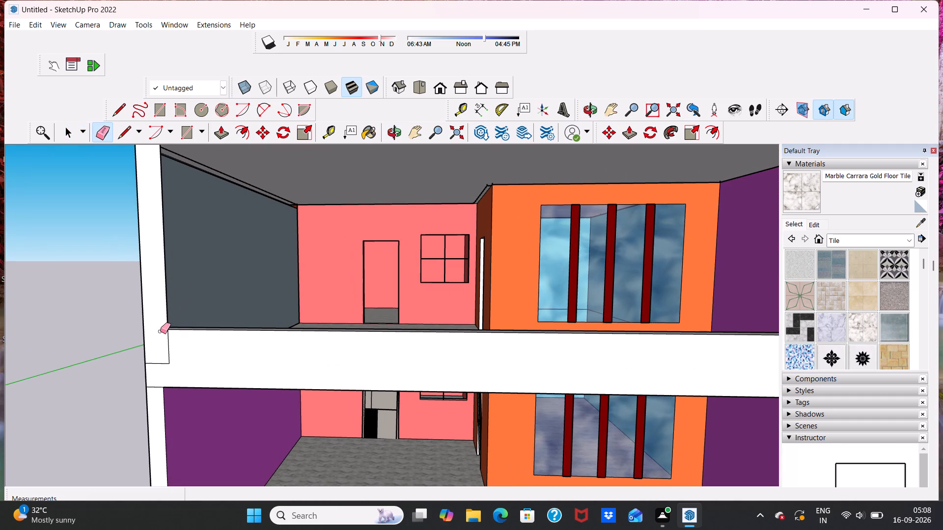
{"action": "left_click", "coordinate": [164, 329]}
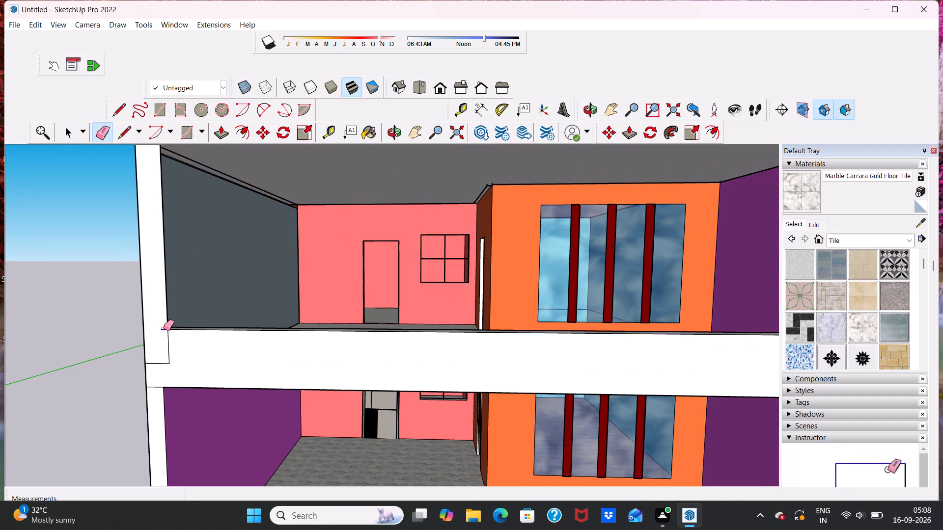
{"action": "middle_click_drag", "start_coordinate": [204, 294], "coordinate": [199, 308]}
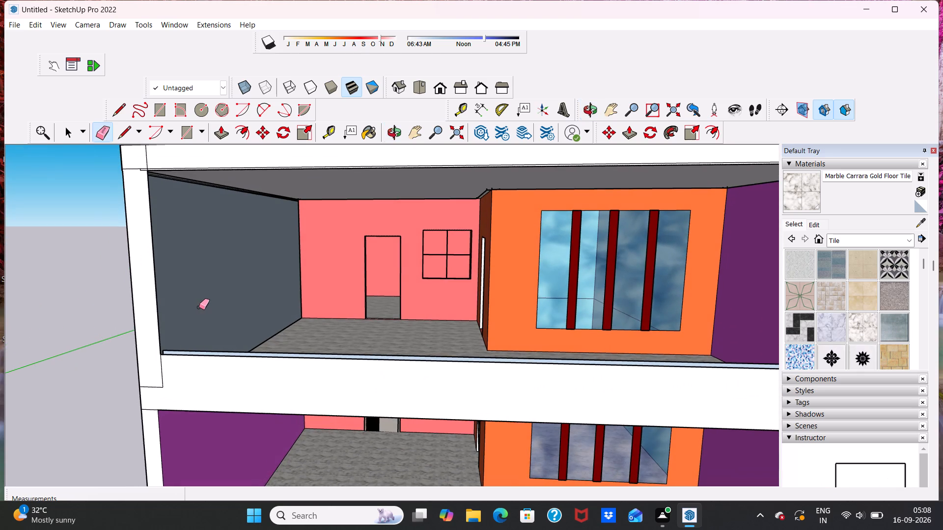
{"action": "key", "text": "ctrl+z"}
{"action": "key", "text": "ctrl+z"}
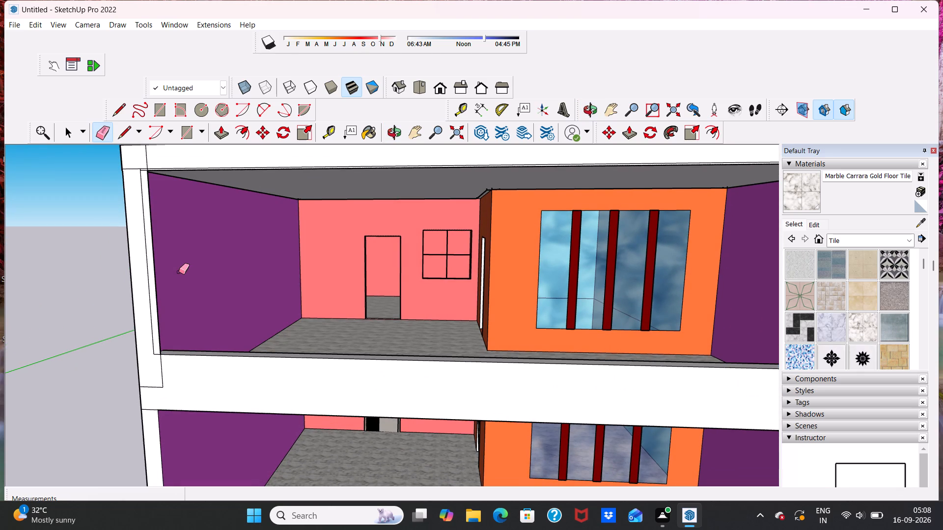
Undo the deletion of the upper opening's face and the rectangle drawn over the front corner post.
{"action": "left_click", "coordinate": [179, 272]}
{"action": "key", "text": "space"}
{"action": "left_click", "coordinate": [110, 277]}
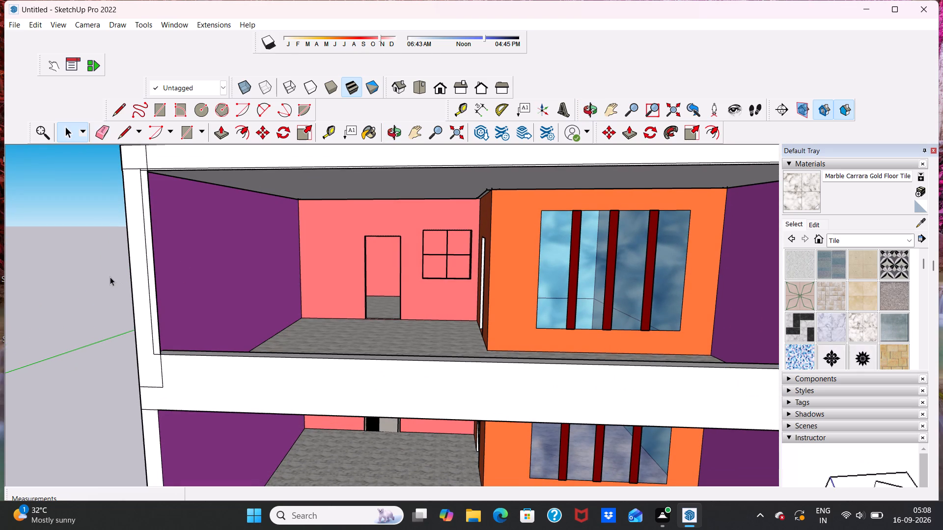
{"action": "left_click", "coordinate": [110, 277]}
{"action": "key", "text": "ctrl+z"}
{"action": "key", "text": "ctrl+z"}
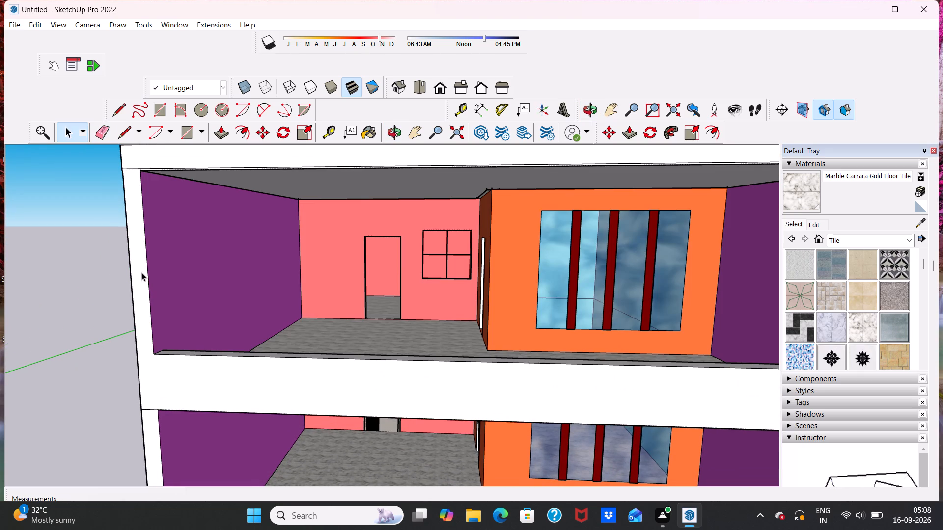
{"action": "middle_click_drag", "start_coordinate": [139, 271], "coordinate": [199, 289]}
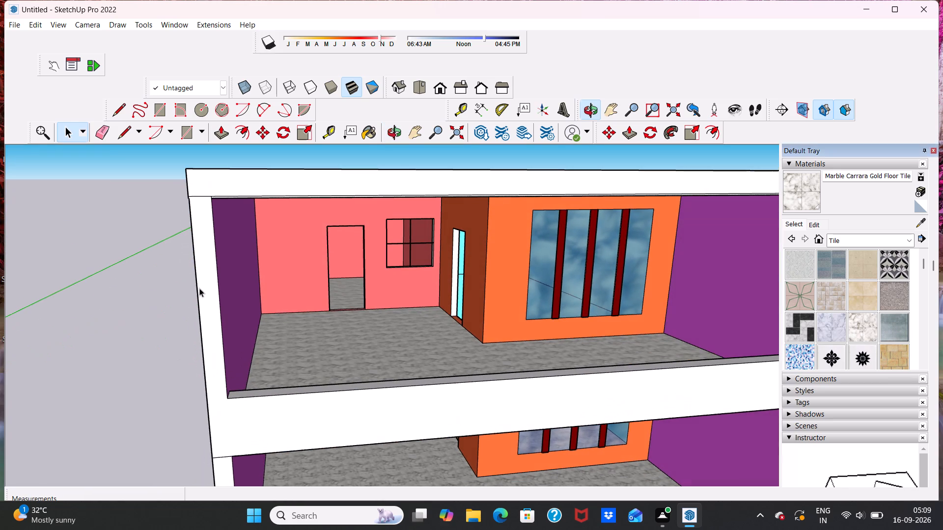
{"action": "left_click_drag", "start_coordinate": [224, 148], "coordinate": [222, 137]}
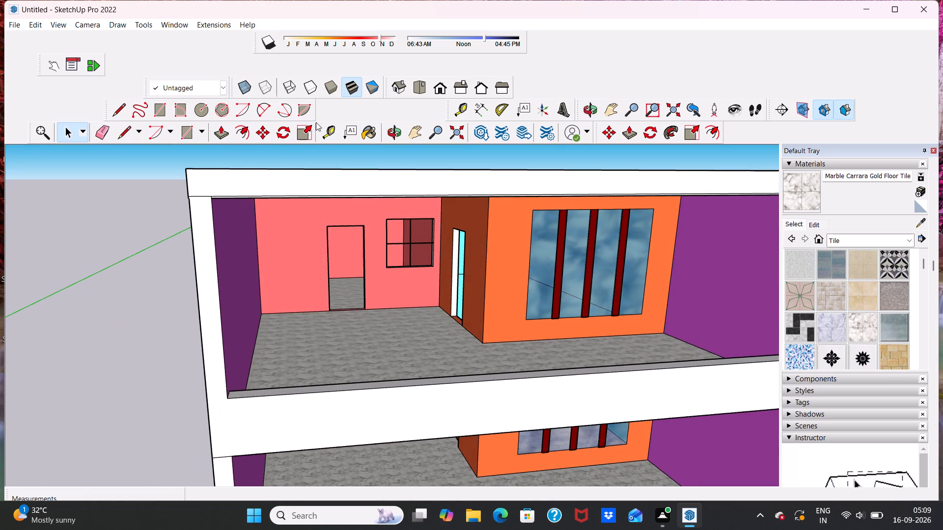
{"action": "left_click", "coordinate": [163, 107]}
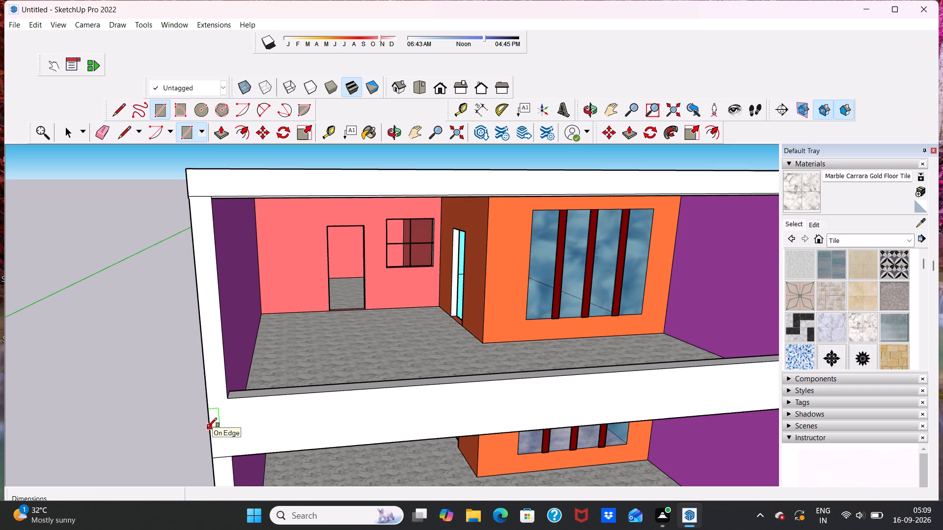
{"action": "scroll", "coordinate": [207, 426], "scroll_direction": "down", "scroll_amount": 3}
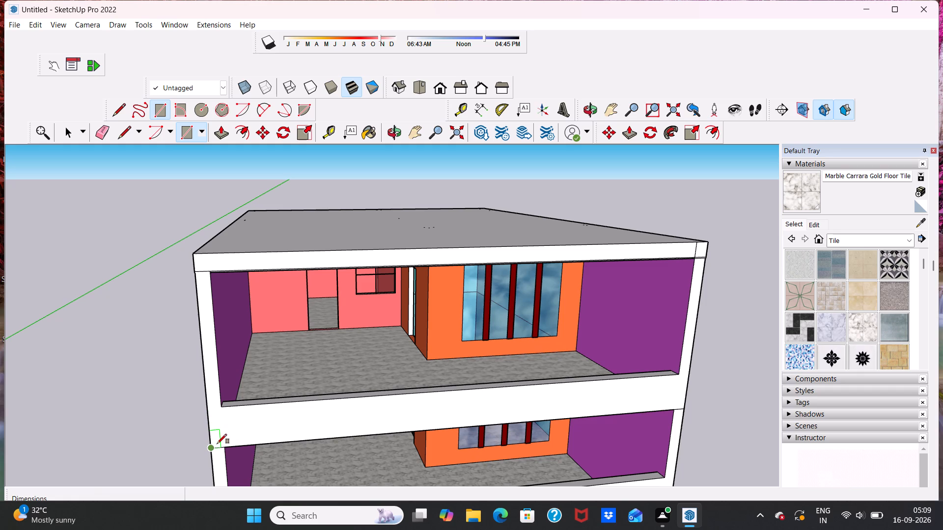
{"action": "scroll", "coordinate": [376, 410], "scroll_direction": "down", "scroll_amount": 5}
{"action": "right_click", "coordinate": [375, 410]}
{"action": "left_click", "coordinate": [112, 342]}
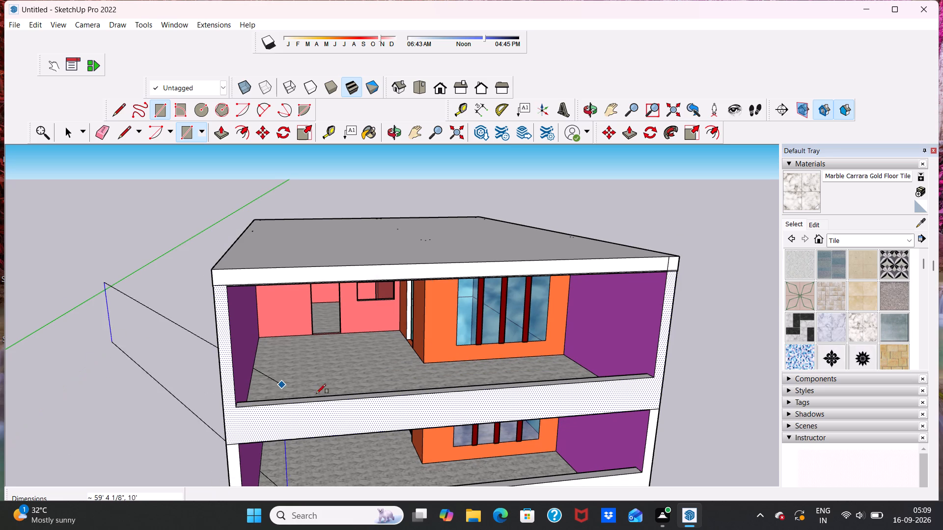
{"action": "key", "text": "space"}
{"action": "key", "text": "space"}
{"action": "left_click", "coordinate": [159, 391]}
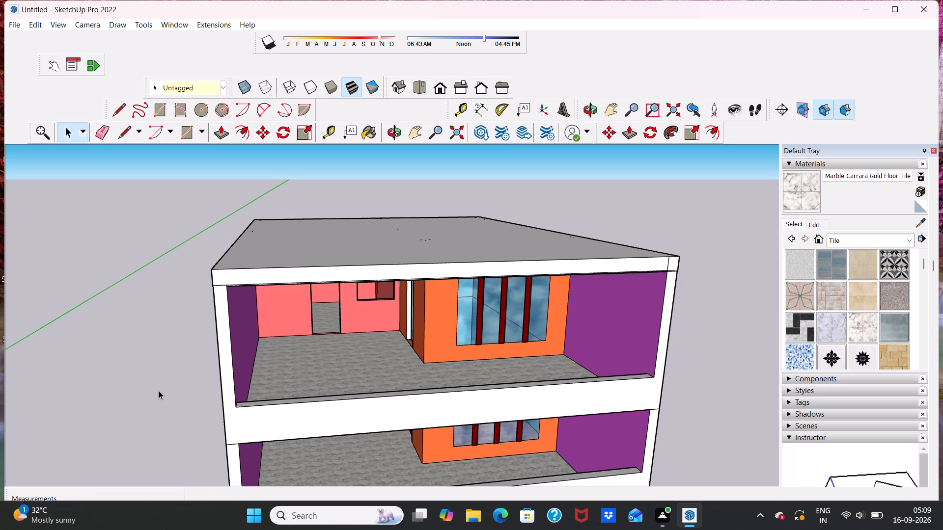
Draw a rectangle about 15' 9 3/4" by 2' 5 7/16" over the balcony band's left half, from the top edge's middle to the lower outer corner.
{"action": "left_click", "coordinate": [183, 132]}
{"action": "scroll", "coordinate": [236, 210], "scroll_direction": "down", "scroll_amount": 4}
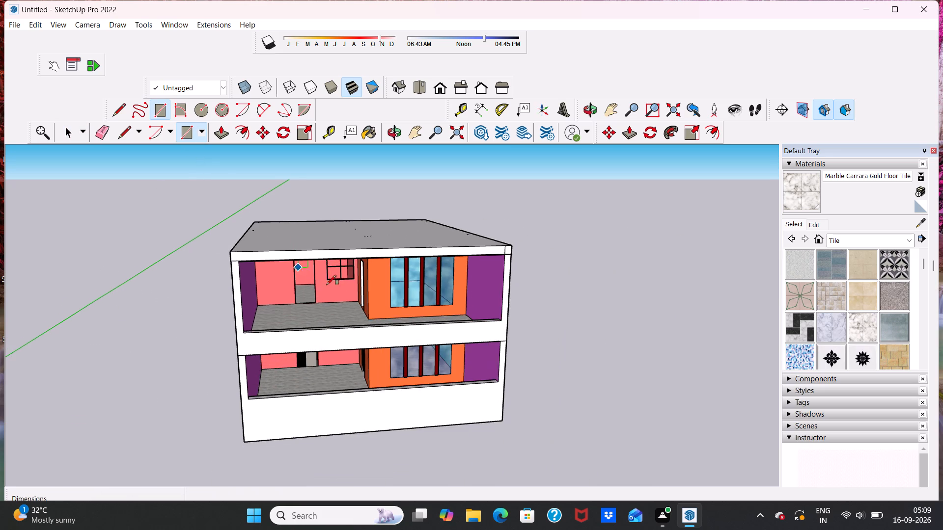
{"action": "scroll", "coordinate": [359, 321], "scroll_direction": "down", "scroll_amount": 1}
{"action": "middle_click_drag", "start_coordinate": [356, 332], "coordinate": [328, 304]}
{"action": "scroll", "coordinate": [344, 317], "scroll_direction": "up", "scroll_amount": 4}
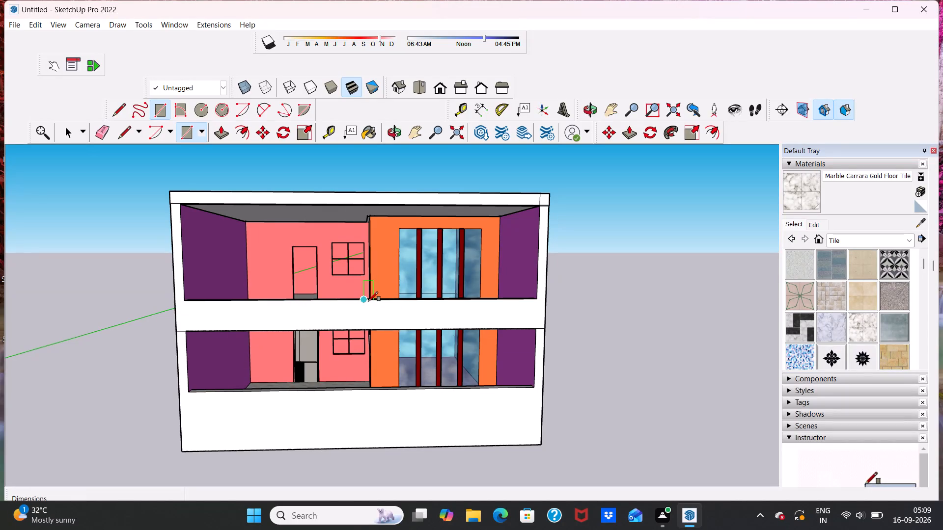
{"action": "left_click", "coordinate": [374, 301]}
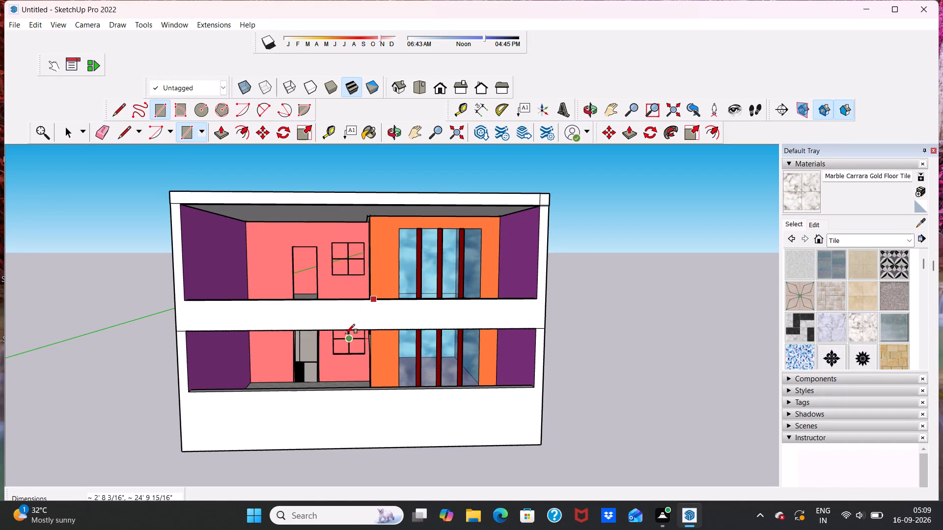
{"action": "left_click", "coordinate": [175, 326]}
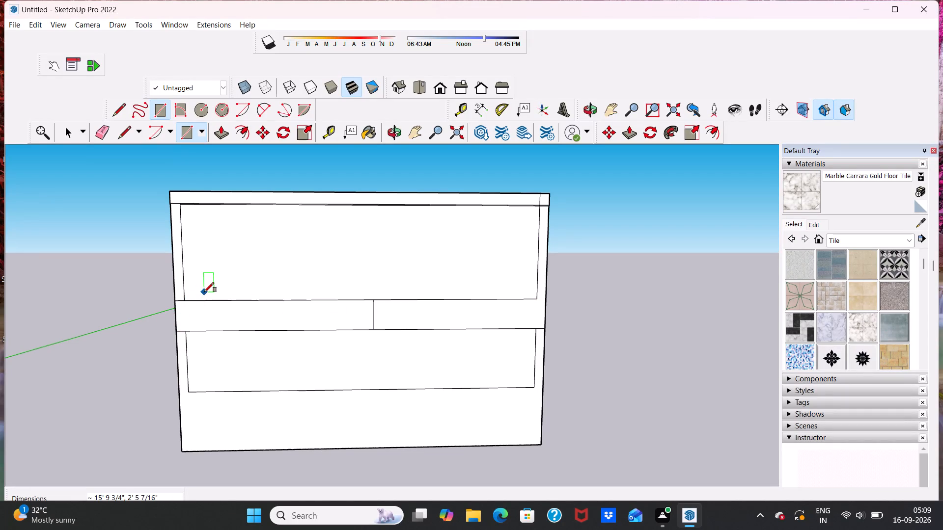
Delete the faces covering the upper and lower storeys' front openings.
{"action": "key", "text": "space"}
{"action": "left_click", "coordinate": [337, 264]}
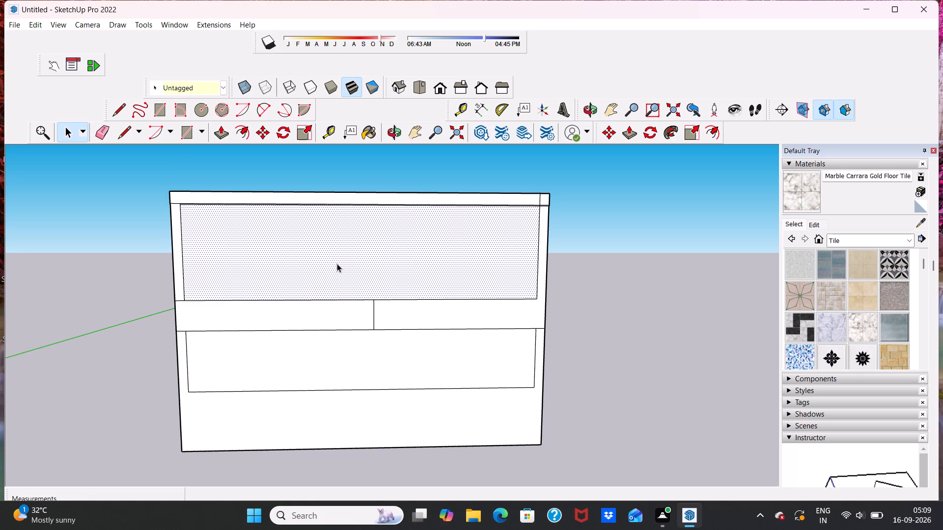
{"action": "key", "text": "Delete"}
{"action": "left_click", "coordinate": [313, 365]}
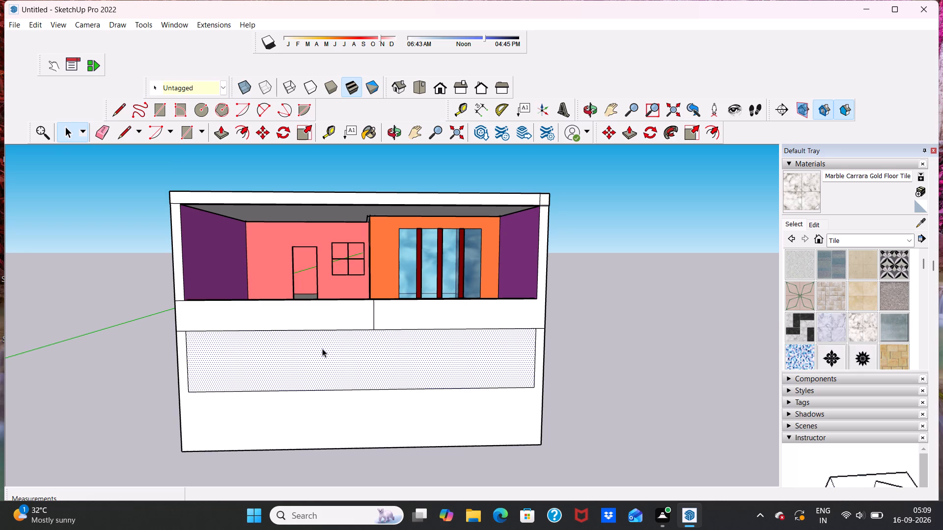
{"action": "key", "text": "Delete"}
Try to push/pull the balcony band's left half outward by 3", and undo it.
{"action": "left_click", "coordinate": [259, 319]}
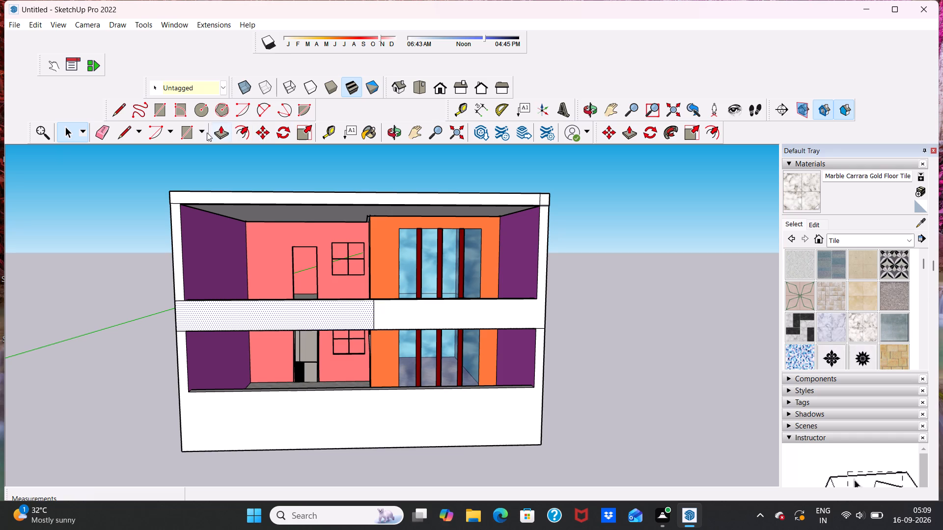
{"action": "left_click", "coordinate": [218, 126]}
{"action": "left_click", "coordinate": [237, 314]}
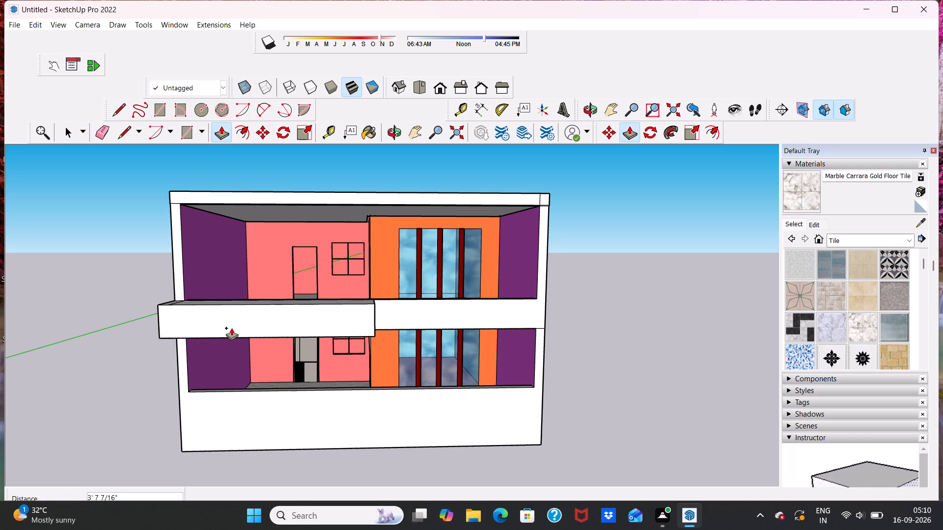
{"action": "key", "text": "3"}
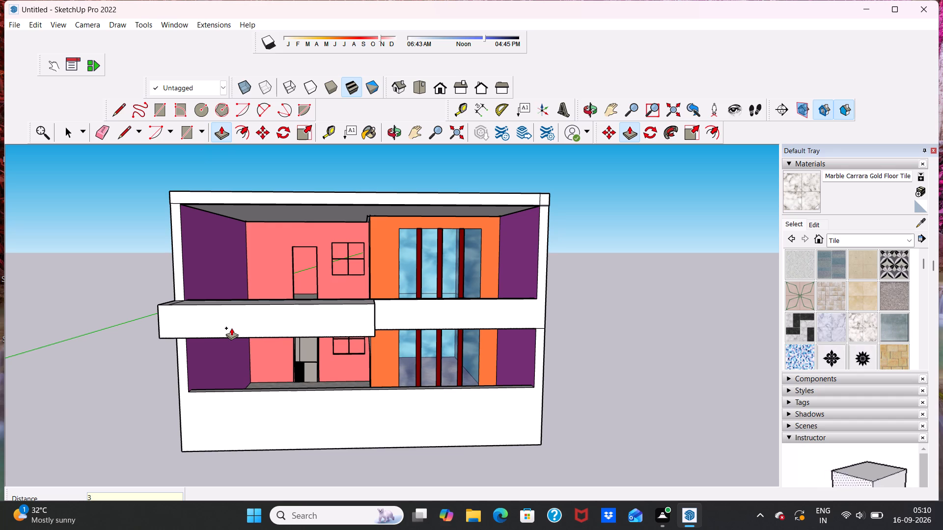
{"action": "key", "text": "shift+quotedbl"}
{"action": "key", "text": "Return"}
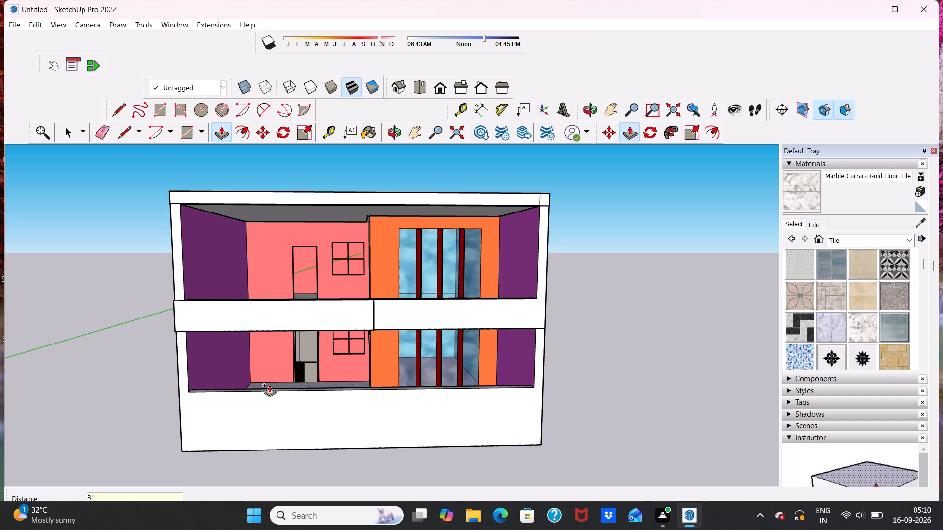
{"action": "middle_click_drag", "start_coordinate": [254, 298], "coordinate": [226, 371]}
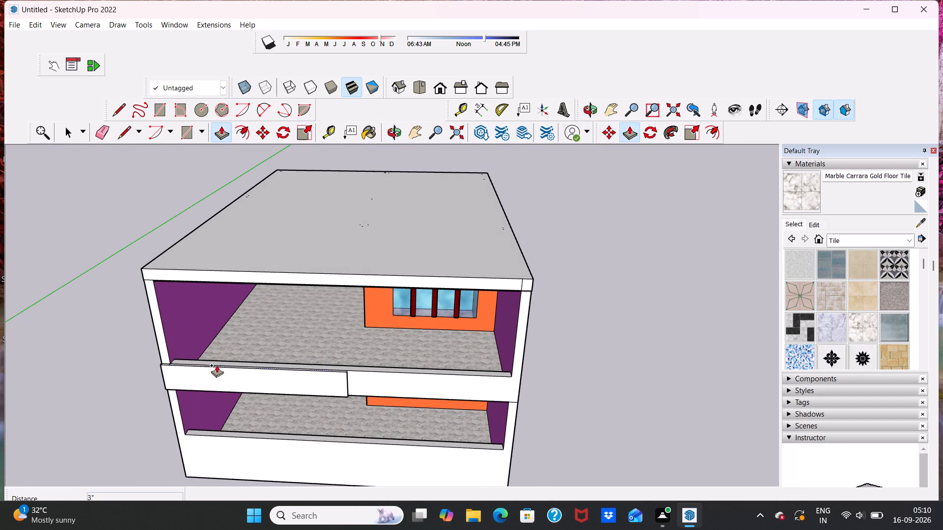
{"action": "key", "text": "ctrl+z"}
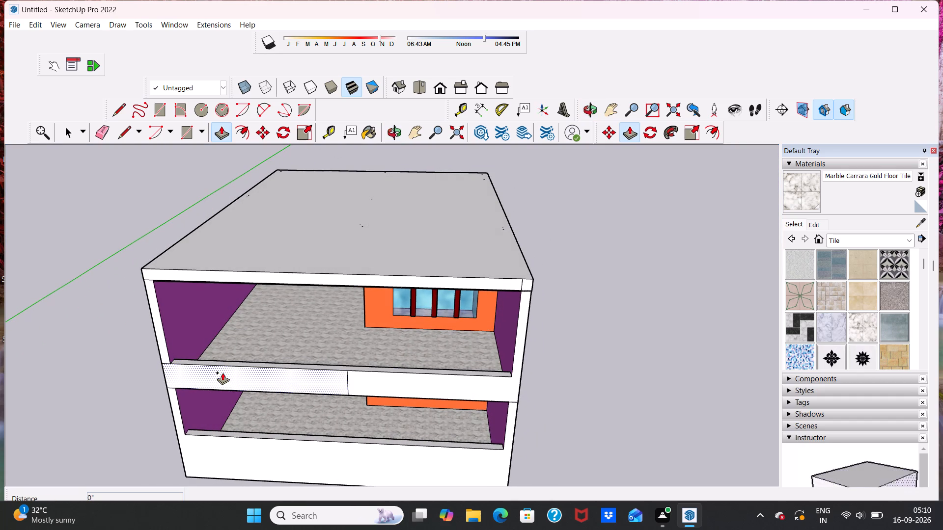
Push/pull the balcony band's left half outward by 1'.
{"action": "left_click", "coordinate": [222, 372]}
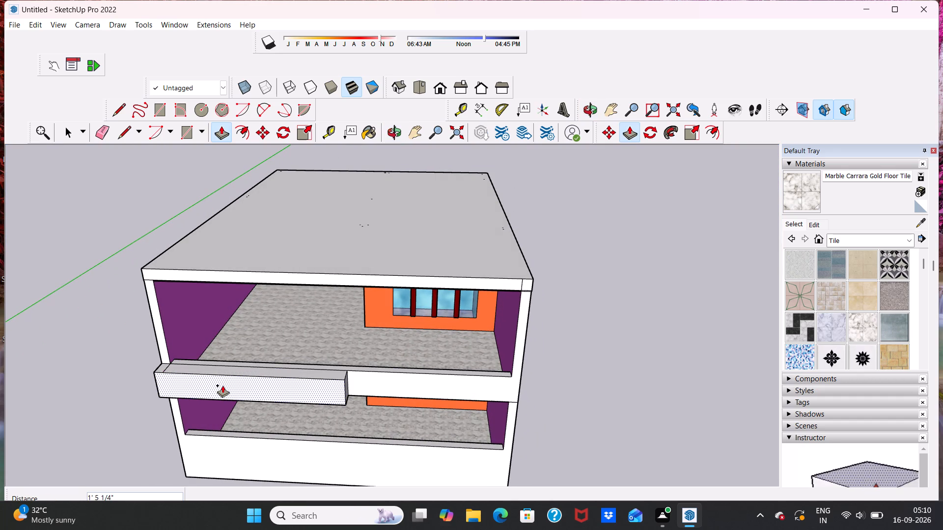
{"action": "type", "text": "1'"}
{"action": "key", "text": "Return"}
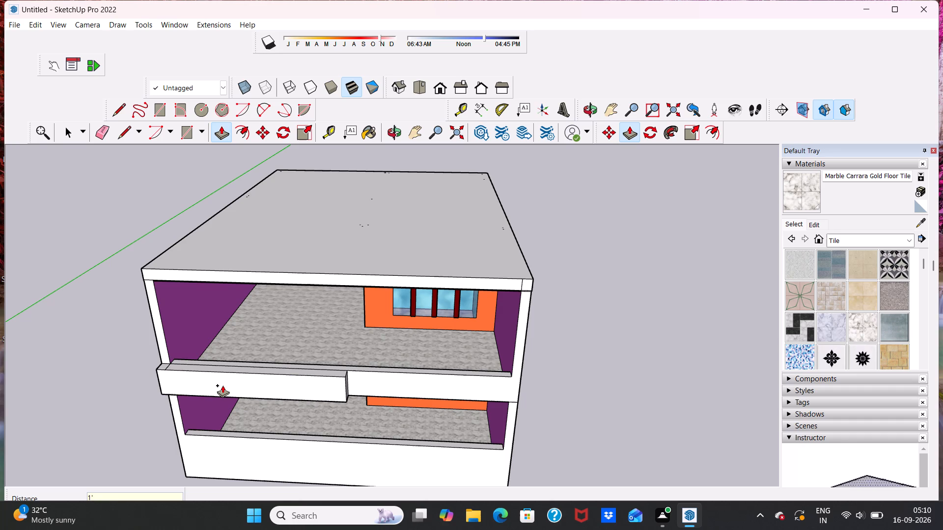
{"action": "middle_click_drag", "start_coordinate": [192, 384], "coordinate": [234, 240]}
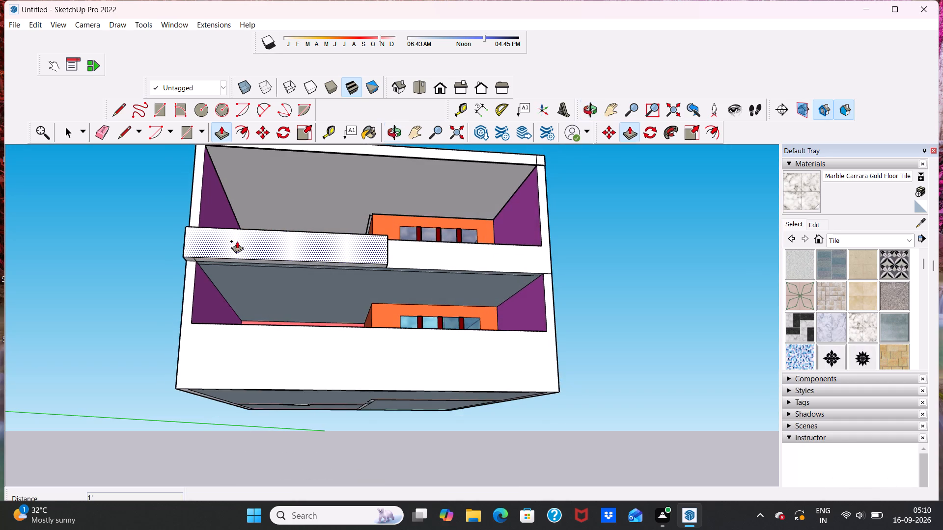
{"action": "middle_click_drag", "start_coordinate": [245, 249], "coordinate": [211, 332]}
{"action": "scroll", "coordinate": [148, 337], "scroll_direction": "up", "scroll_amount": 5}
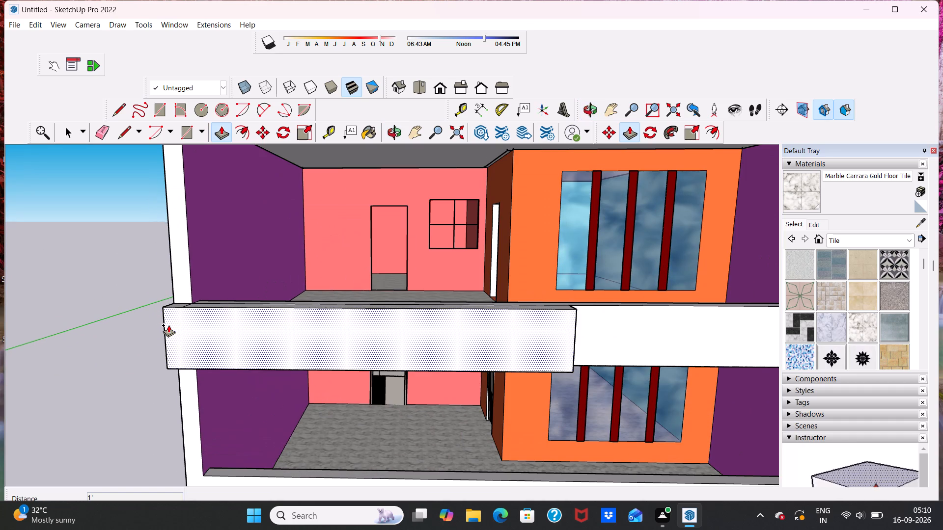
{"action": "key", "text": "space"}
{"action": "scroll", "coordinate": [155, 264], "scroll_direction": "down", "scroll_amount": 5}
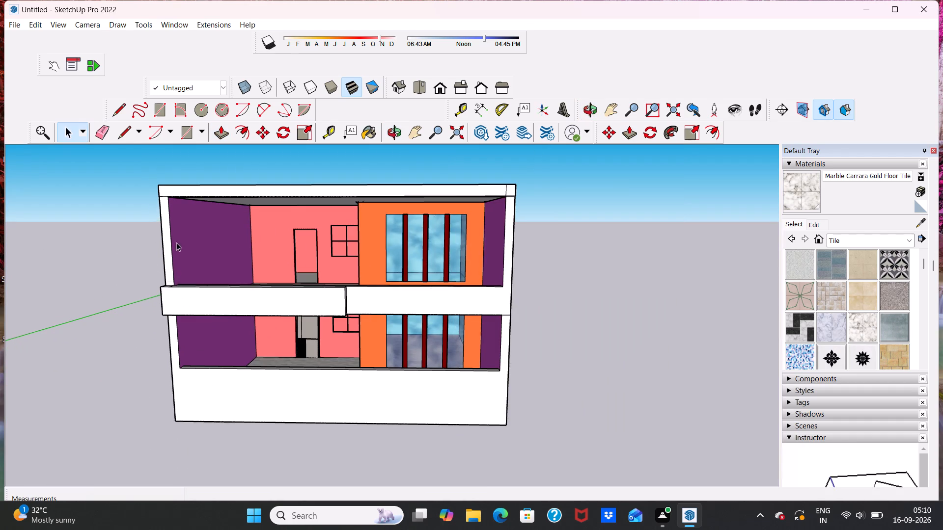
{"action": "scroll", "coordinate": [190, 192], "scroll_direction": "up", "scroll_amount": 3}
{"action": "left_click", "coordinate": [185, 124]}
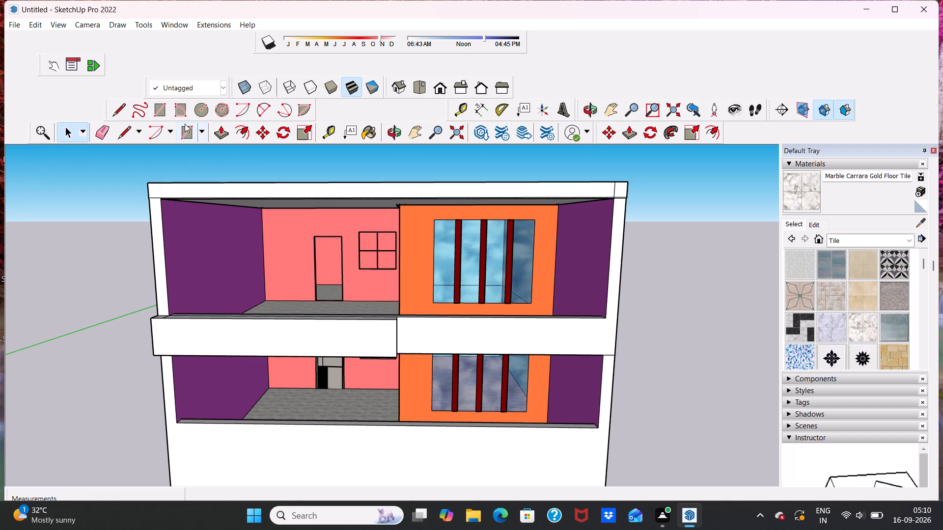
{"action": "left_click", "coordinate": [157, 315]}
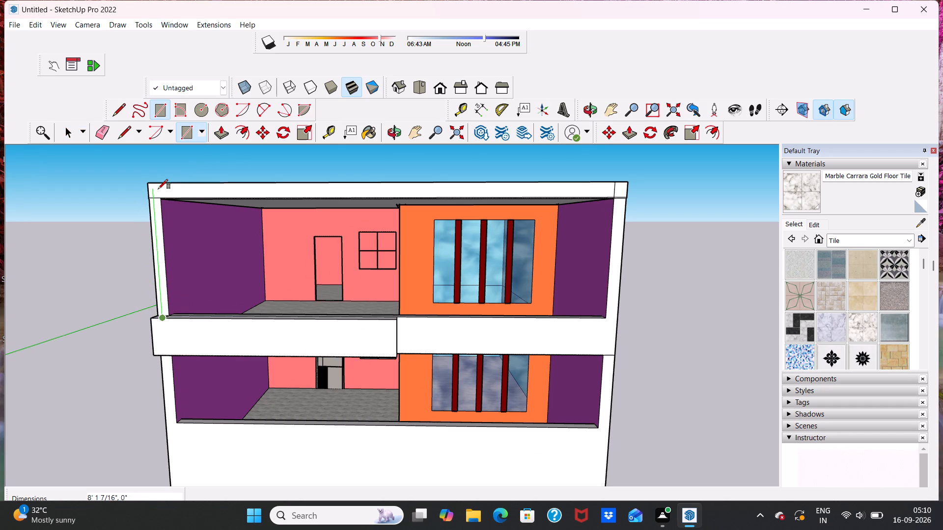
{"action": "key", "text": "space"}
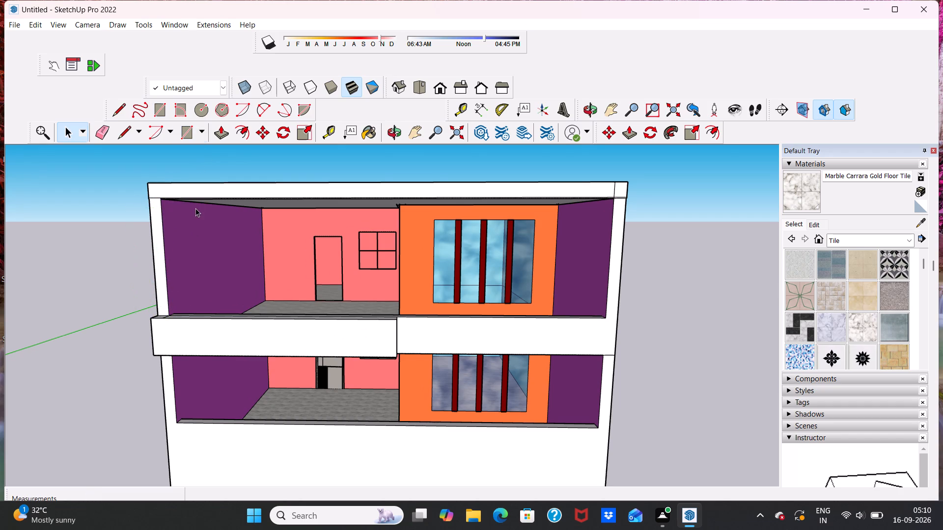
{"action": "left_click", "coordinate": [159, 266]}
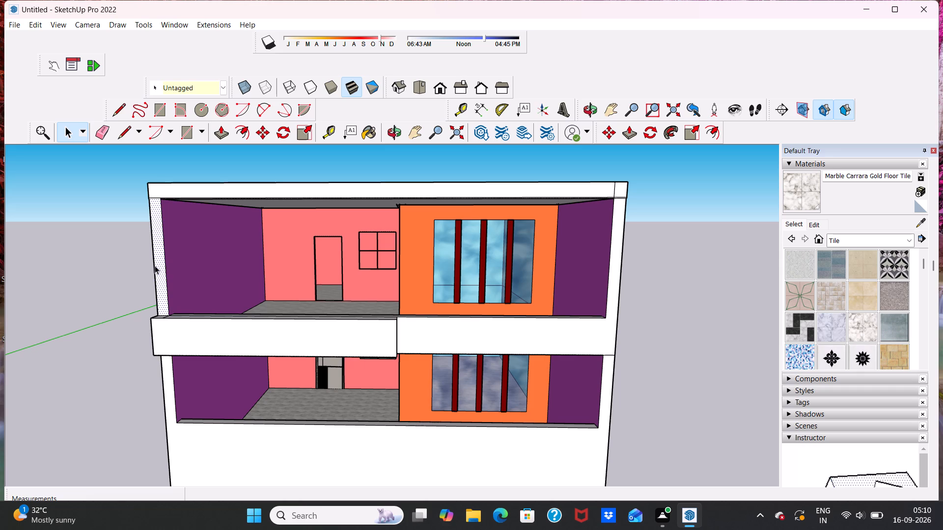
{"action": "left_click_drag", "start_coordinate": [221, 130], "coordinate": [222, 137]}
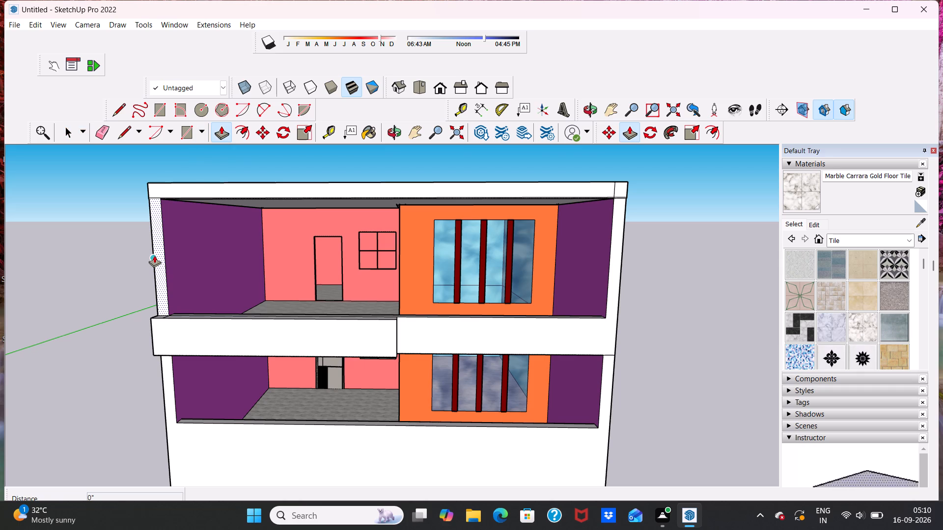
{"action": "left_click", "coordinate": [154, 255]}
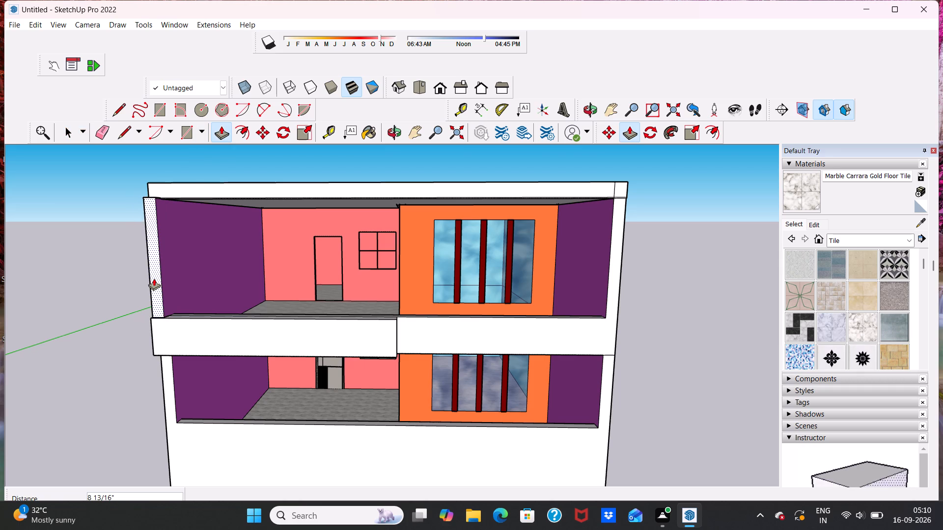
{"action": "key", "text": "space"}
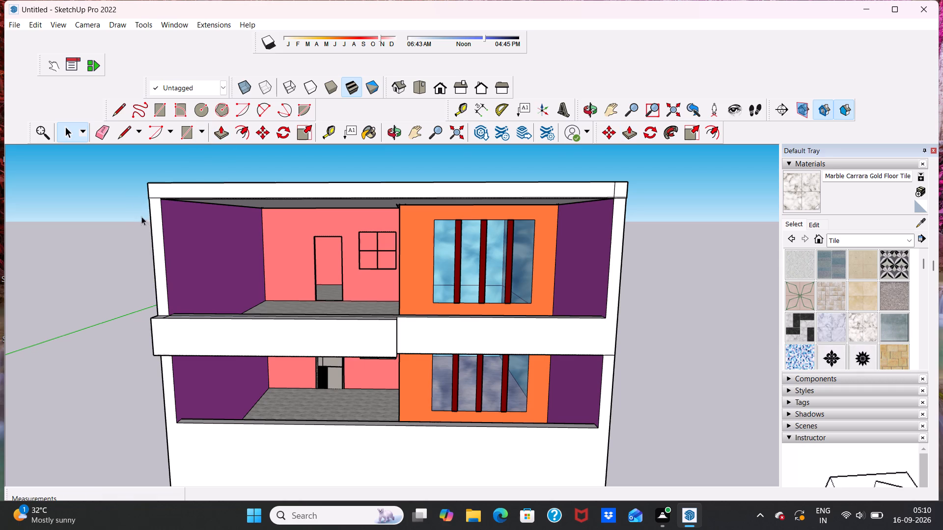
Draw a rectangle about 7' 6 9/16" by 9" over the upper storey's left front post, from the roof slab down to the balcony band.
{"action": "scroll", "coordinate": [150, 140], "scroll_direction": "up", "scroll_amount": 2}
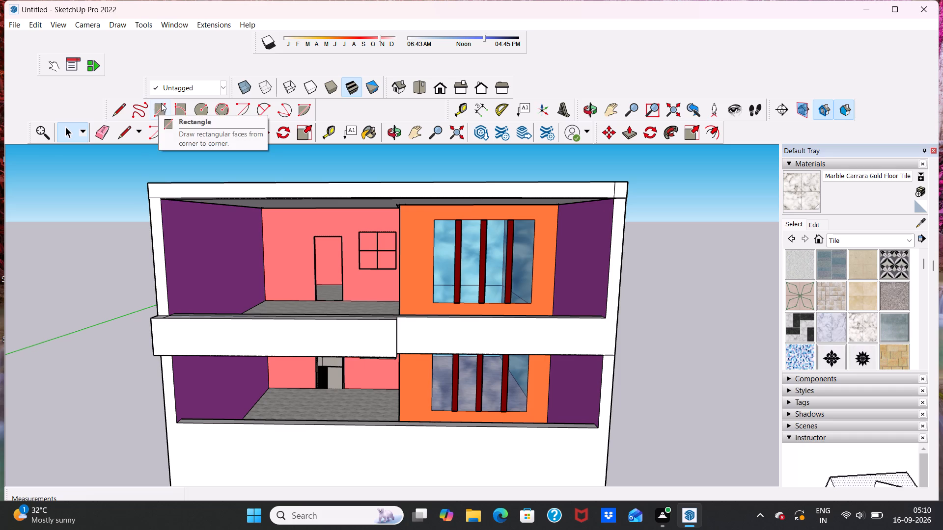
{"action": "left_click", "coordinate": [161, 103]}
{"action": "scroll", "coordinate": [163, 211], "scroll_direction": "up", "scroll_amount": 3}
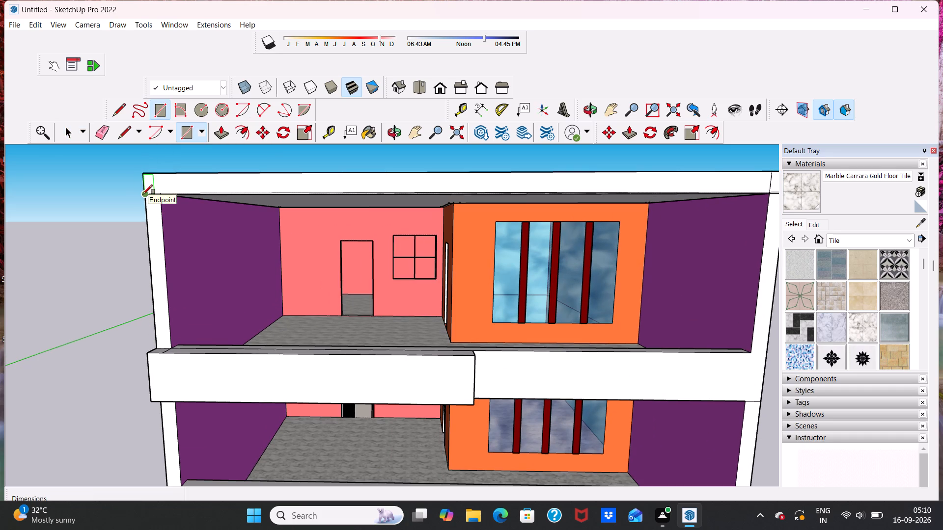
{"action": "left_click", "coordinate": [143, 194]}
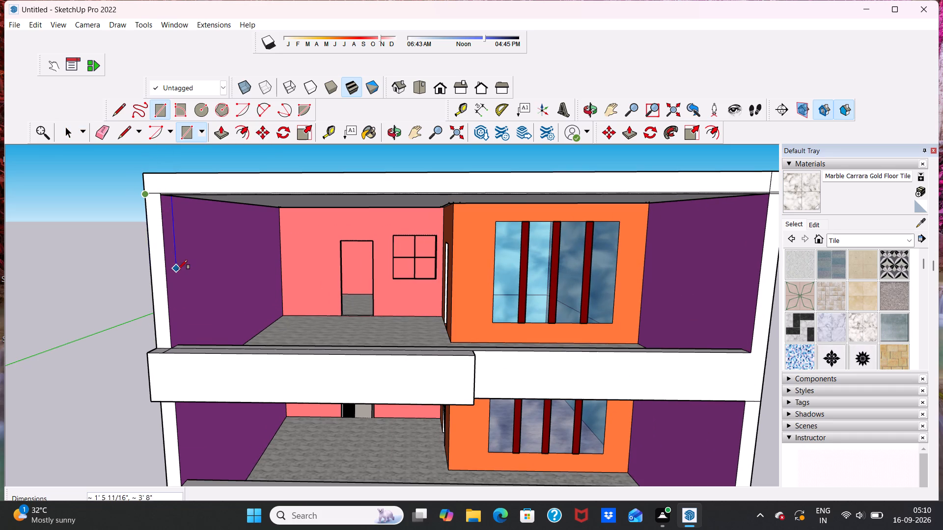
{"action": "left_click", "coordinate": [169, 344]}
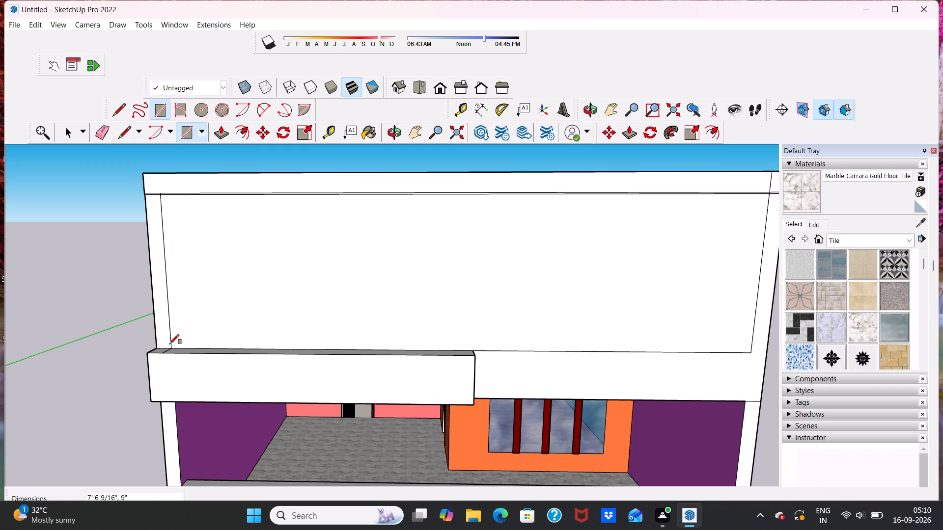
Delete the face covering the upper storey's front opening.
{"action": "key", "text": "space"}
{"action": "left_click", "coordinate": [195, 328]}
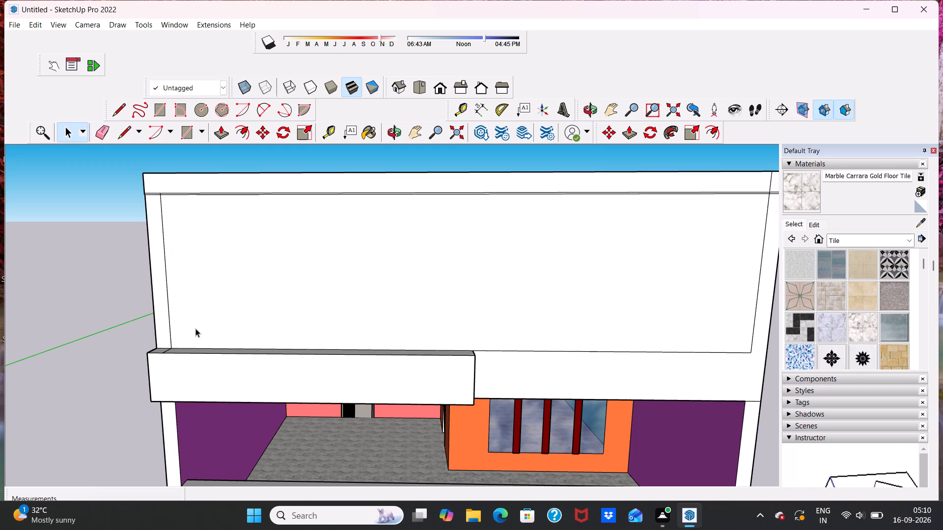
{"action": "key", "text": "Delete"}
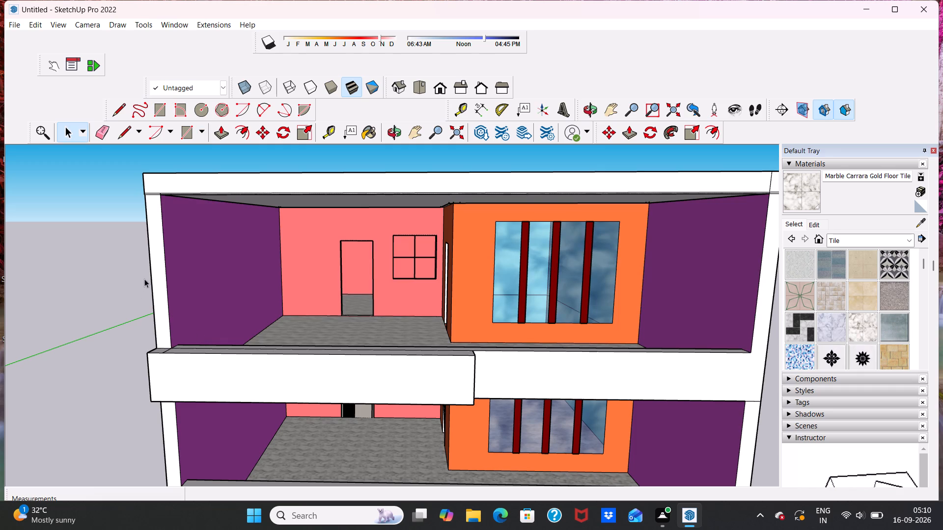
Push/pull the front face of the upper storey's left post outward by 1'.
{"action": "left_click", "coordinate": [158, 271]}
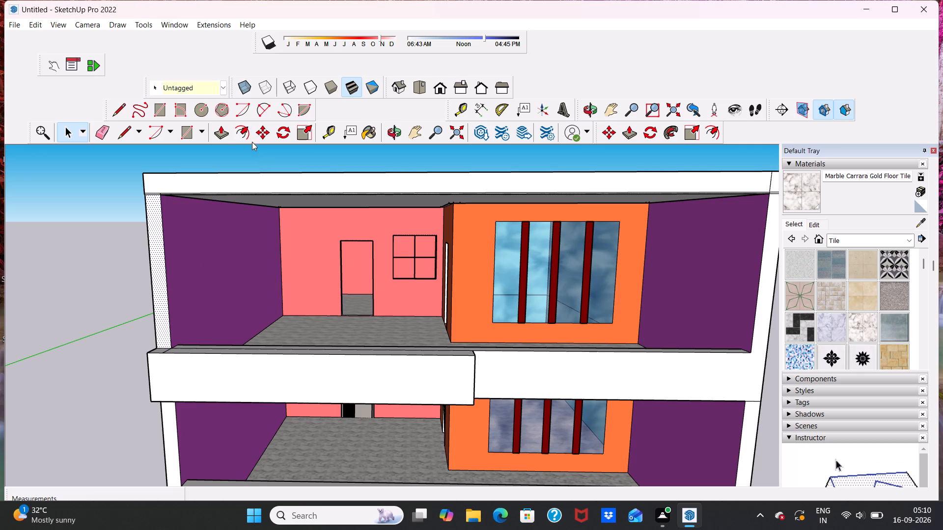
{"action": "left_click", "coordinate": [221, 129]}
{"action": "left_click", "coordinate": [159, 264]}
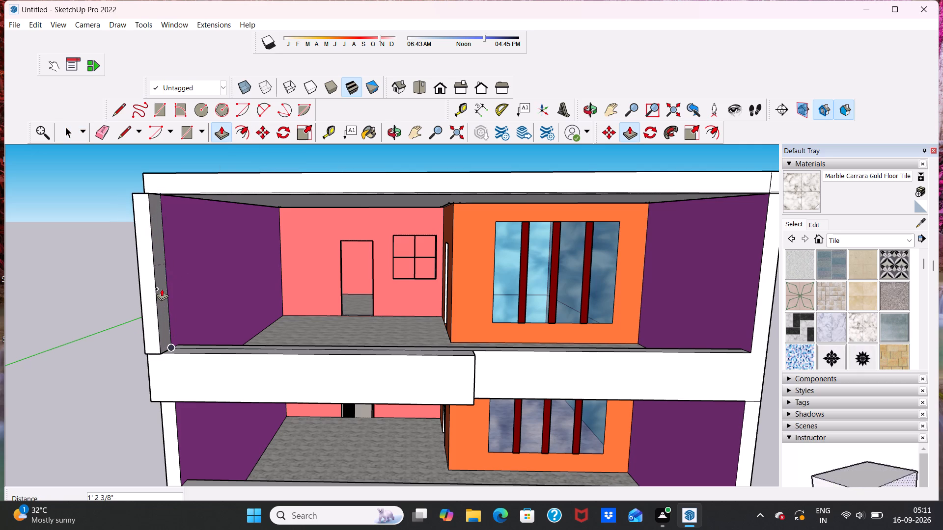
{"action": "type", "text": "1'"}
{"action": "key", "text": "Return"}
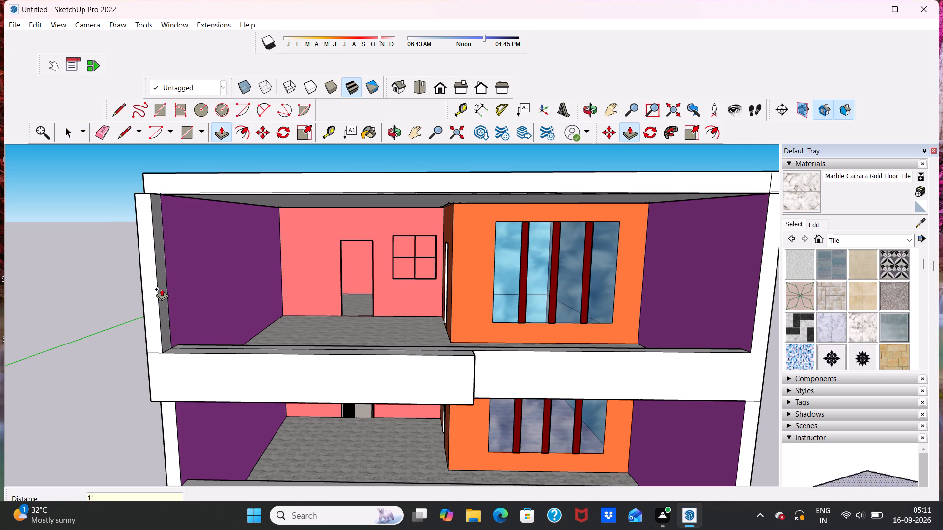
{"action": "middle_click_drag", "start_coordinate": [161, 288], "coordinate": [197, 290]}
{"action": "scroll", "coordinate": [196, 189], "scroll_direction": "up", "scroll_amount": 4}
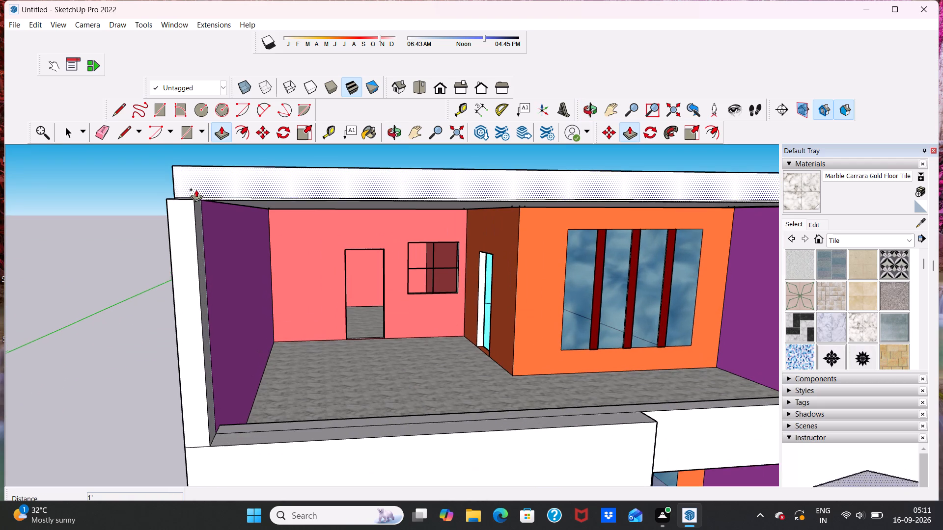
{"action": "scroll", "coordinate": [193, 172], "scroll_direction": "up", "scroll_amount": 7}
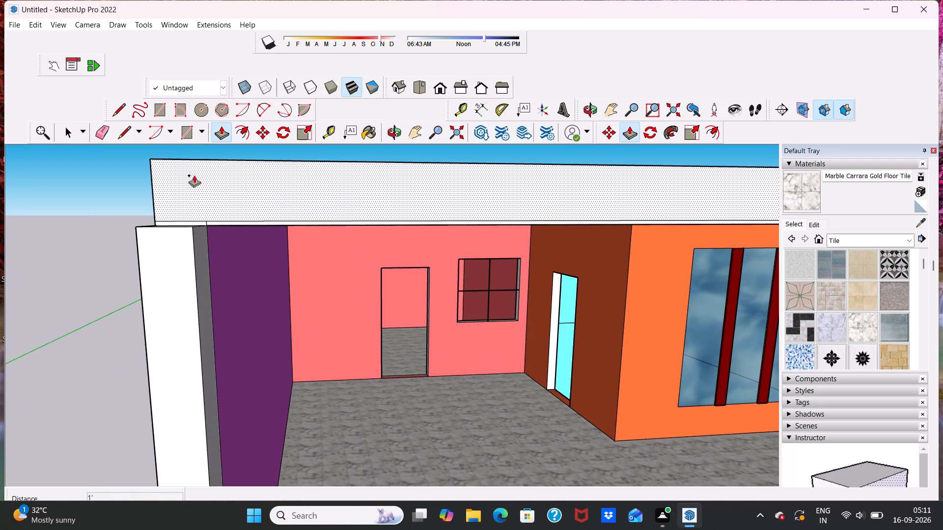
{"action": "key", "text": "space"}
Draw a rectangle about 12' 7 3/8" by 1' on the roof slab's front edge, starting from its upper left corner.
{"action": "scroll", "coordinate": [242, 196], "scroll_direction": "down", "scroll_amount": 2}
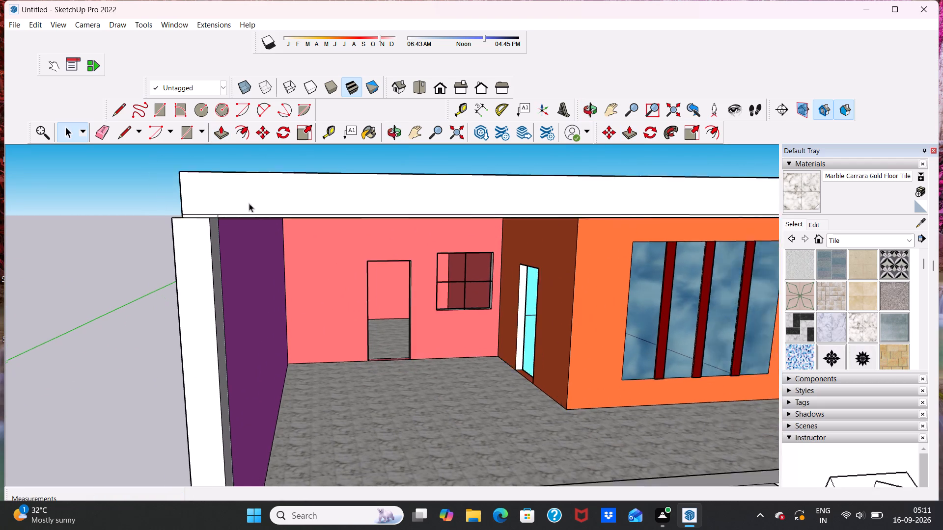
{"action": "scroll", "coordinate": [249, 203], "scroll_direction": "down", "scroll_amount": 13}
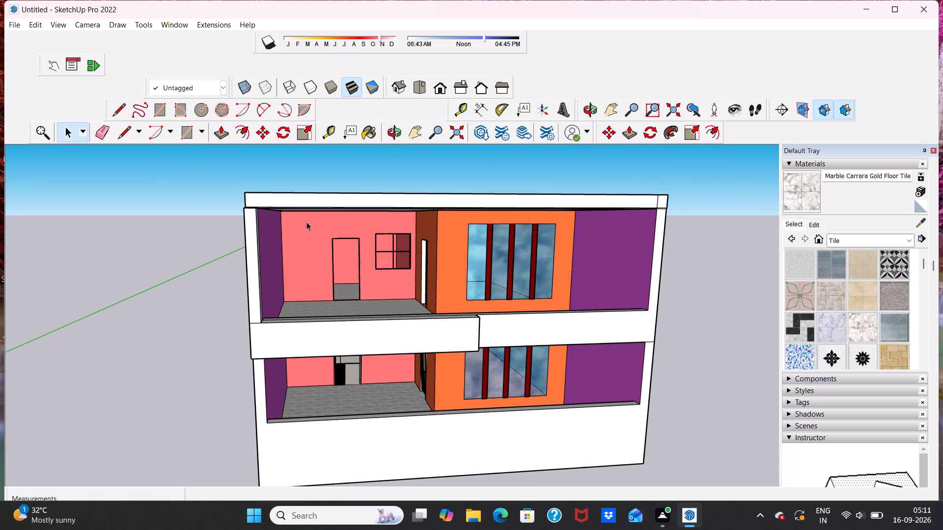
{"action": "left_click", "coordinate": [157, 105]}
{"action": "scroll", "coordinate": [243, 220], "scroll_direction": "up", "scroll_amount": 1}
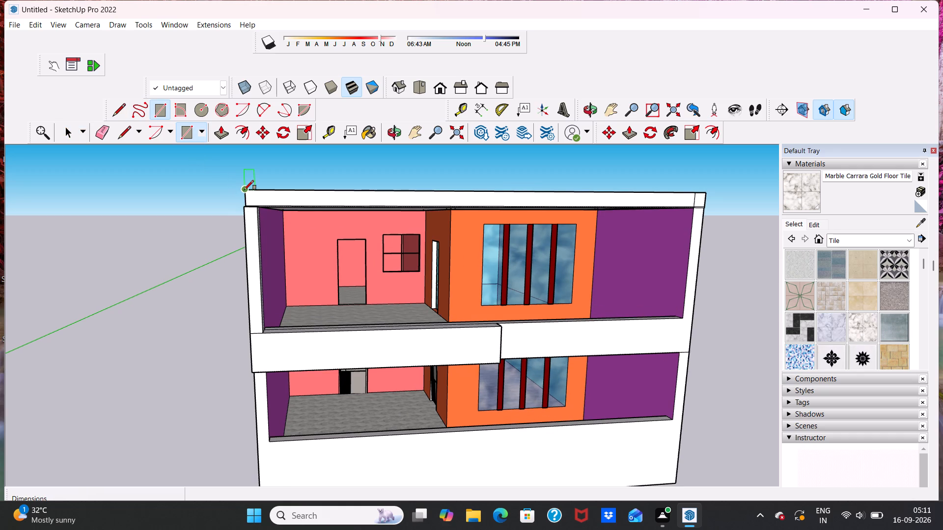
{"action": "left_click", "coordinate": [245, 190]}
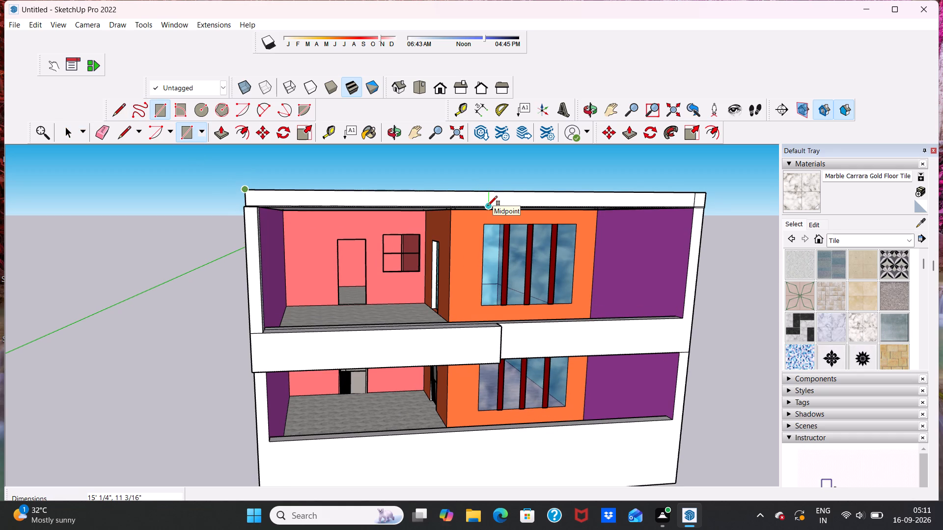
{"action": "left_click", "coordinate": [451, 209]}
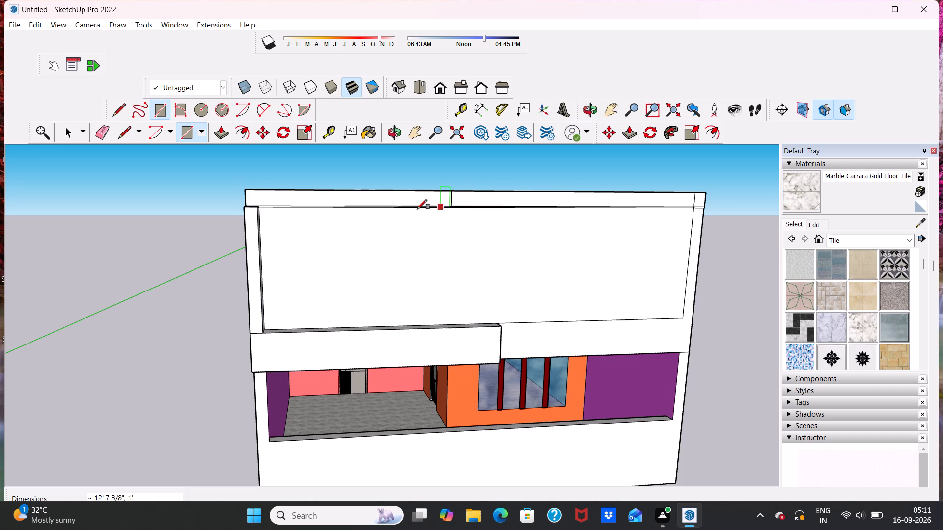
Delete the face covering the upper storey's front opening again.
{"action": "key", "text": "space"}
{"action": "left_click", "coordinate": [333, 271]}
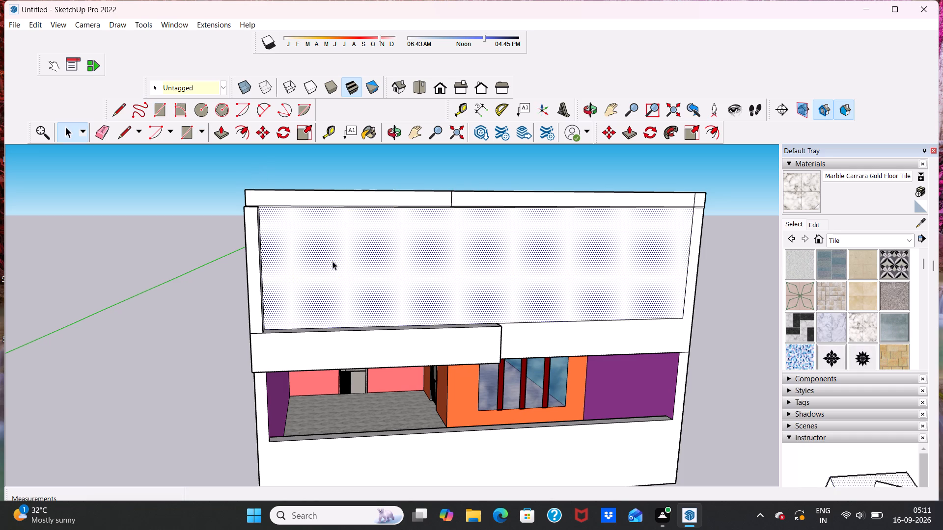
{"action": "key", "text": "Delete"}
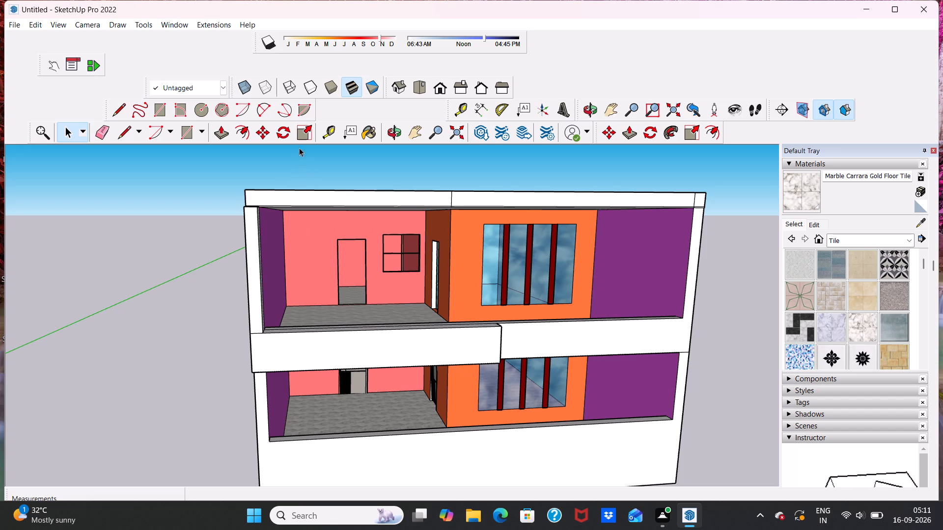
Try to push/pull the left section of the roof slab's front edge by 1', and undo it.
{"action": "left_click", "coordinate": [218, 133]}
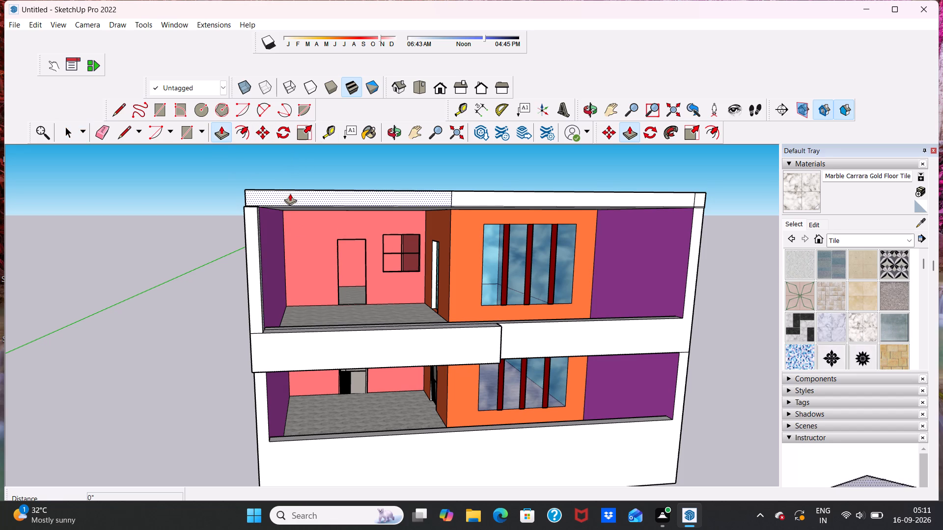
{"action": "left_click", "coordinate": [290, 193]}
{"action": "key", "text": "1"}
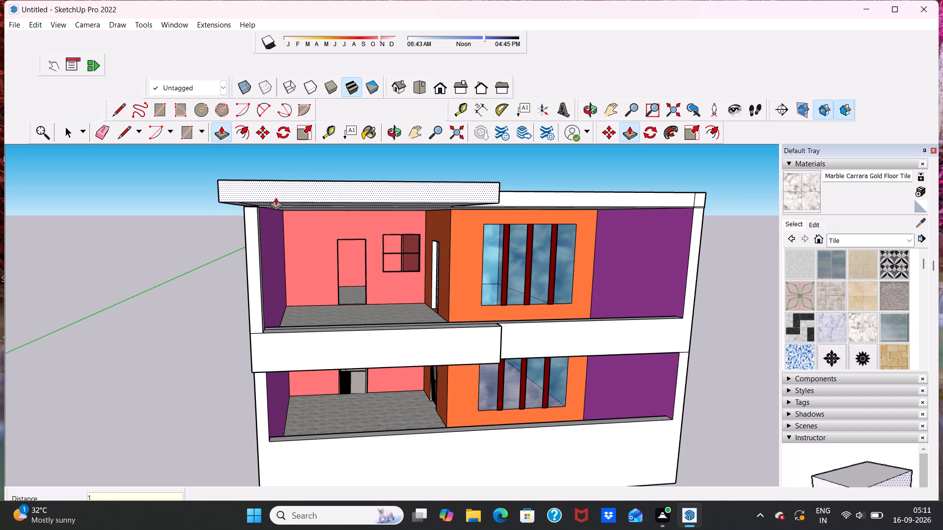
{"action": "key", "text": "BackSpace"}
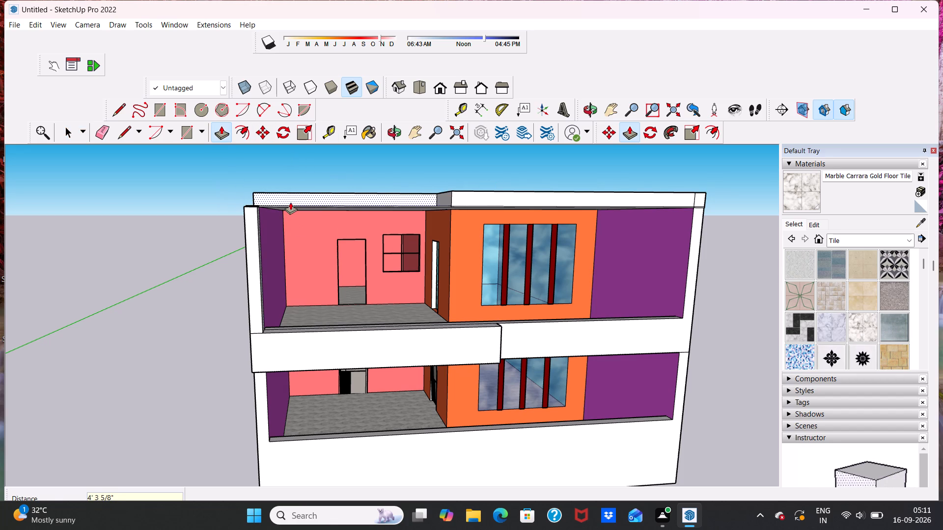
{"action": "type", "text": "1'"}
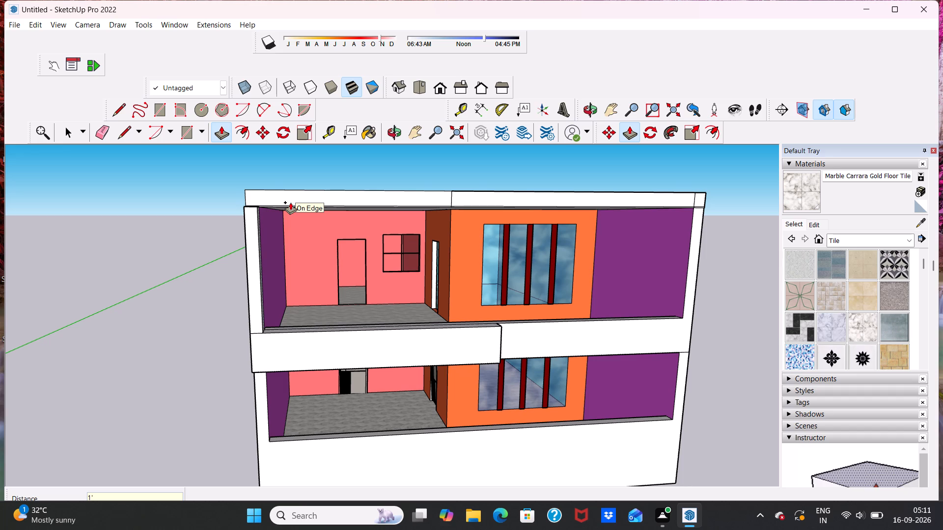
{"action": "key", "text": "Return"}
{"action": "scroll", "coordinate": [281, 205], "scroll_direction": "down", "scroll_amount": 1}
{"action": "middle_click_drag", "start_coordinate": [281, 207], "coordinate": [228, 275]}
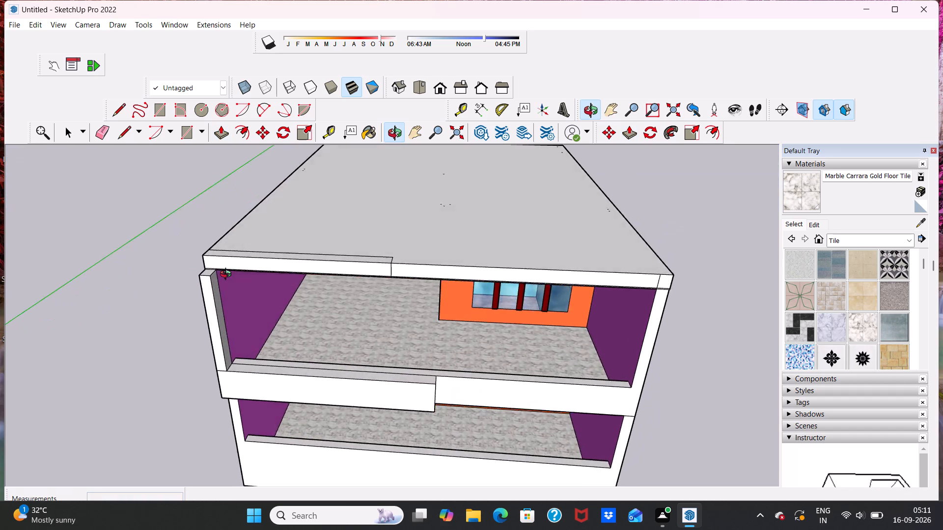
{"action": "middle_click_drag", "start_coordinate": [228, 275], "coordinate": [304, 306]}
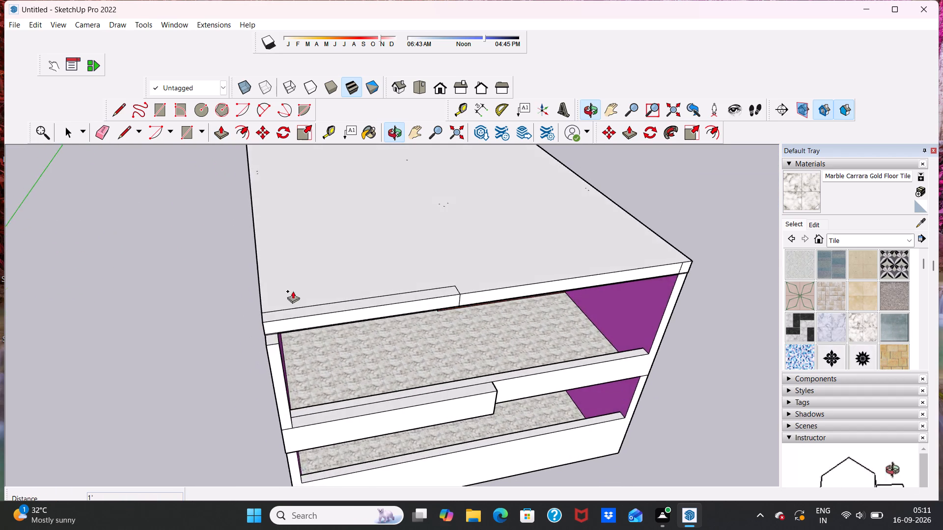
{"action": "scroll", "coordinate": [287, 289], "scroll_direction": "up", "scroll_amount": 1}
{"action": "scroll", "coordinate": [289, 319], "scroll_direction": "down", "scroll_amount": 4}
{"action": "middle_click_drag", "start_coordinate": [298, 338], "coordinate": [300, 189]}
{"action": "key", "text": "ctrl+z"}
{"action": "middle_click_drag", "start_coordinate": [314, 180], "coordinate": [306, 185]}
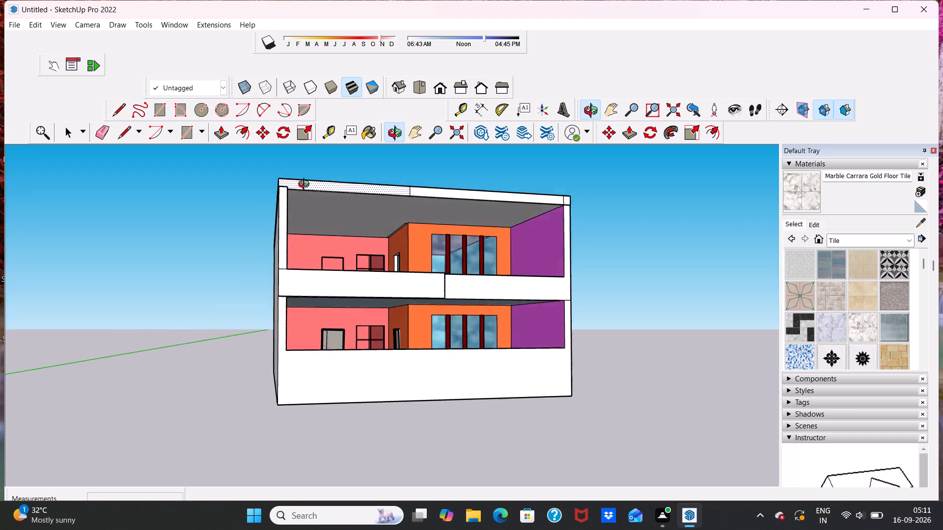
Push/pull the left section of the roof slab's front edge outward by 1'.
{"action": "middle_click_drag", "start_coordinate": [306, 185], "coordinate": [269, 237]}
{"action": "left_click", "coordinate": [283, 232]}
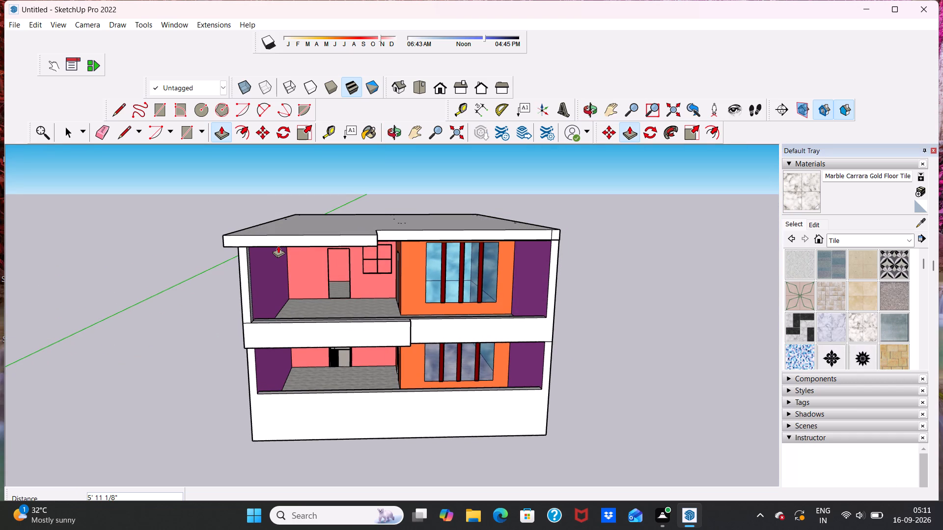
{"action": "type", "text": "1'"}
{"action": "key", "text": "Return"}
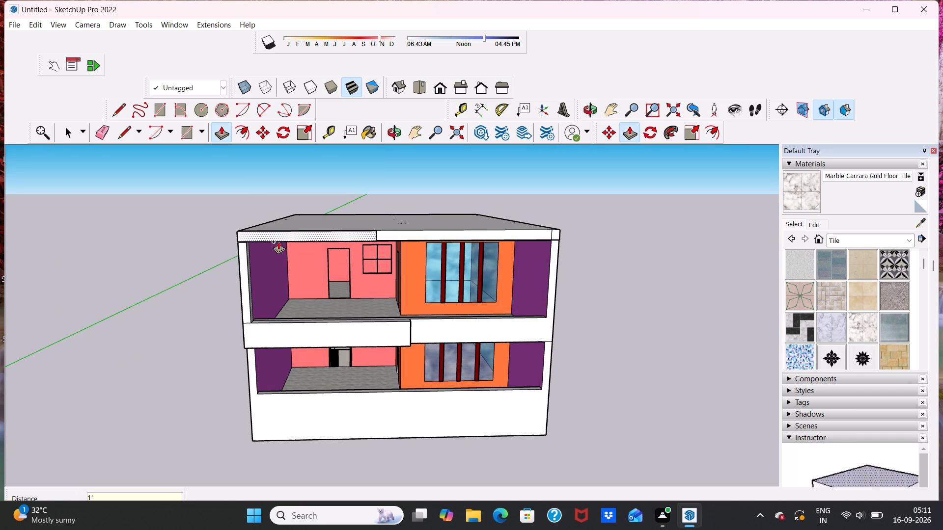
Push/pull the top of the upper storey's projecting left post up to the underside of the roof slab edge.
{"action": "middle_click_drag", "start_coordinate": [278, 241], "coordinate": [349, 175]}
{"action": "middle_click_drag", "start_coordinate": [352, 180], "coordinate": [314, 268]}
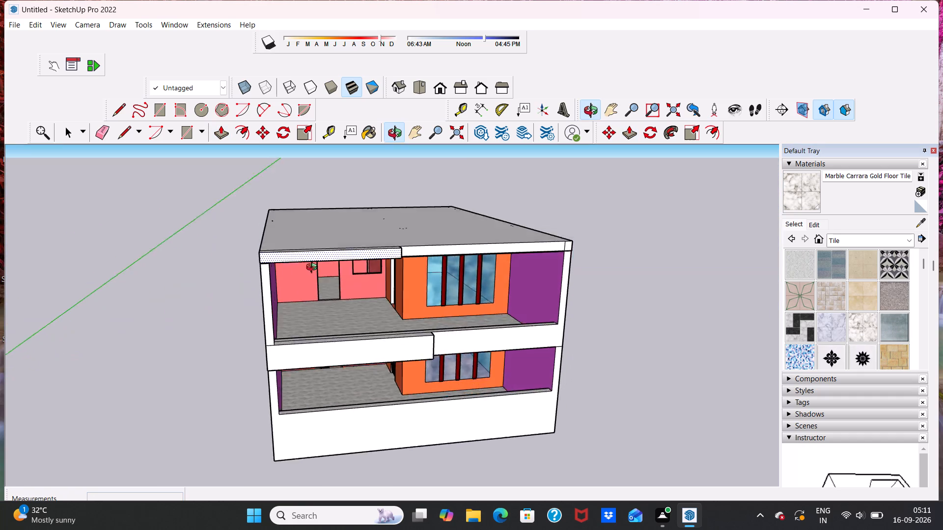
{"action": "middle_click_drag", "start_coordinate": [314, 268], "coordinate": [312, 278]}
{"action": "scroll", "coordinate": [275, 281], "scroll_direction": "up", "scroll_amount": 20}
{"action": "scroll", "coordinate": [275, 281], "scroll_direction": "up", "scroll_amount": 3}
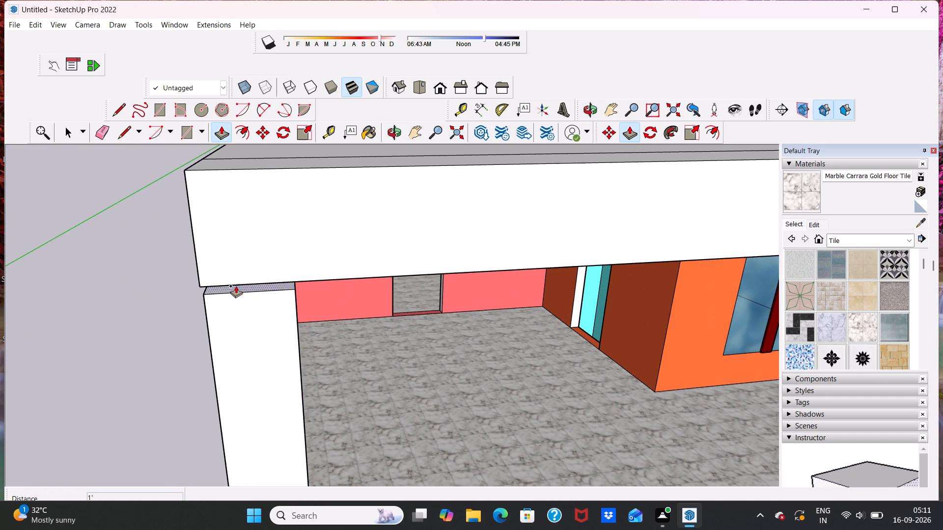
{"action": "left_click_drag", "start_coordinate": [235, 286], "coordinate": [235, 273]}
{"action": "key", "text": "space"}
Examine the joint between the left post and roof slab, and the whole projecting frame, from below, front and above.
{"action": "middle_click_drag", "start_coordinate": [231, 291], "coordinate": [92, 189]}
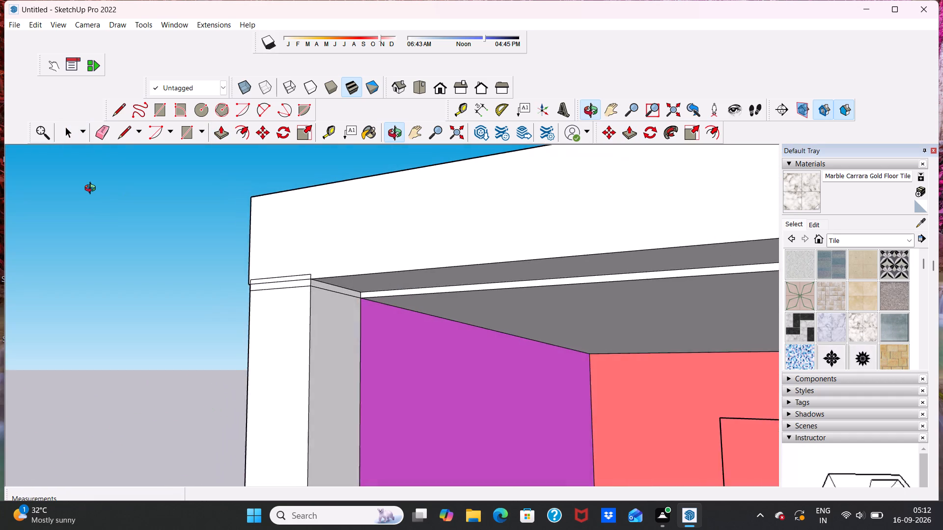
{"action": "middle_click_drag", "start_coordinate": [92, 189], "coordinate": [98, 190]}
{"action": "scroll", "coordinate": [102, 191], "scroll_direction": "down", "scroll_amount": 1}
{"action": "scroll", "coordinate": [105, 190], "scroll_direction": "up", "scroll_amount": 1}
{"action": "scroll", "coordinate": [116, 201], "scroll_direction": "down", "scroll_amount": 4}
{"action": "middle_click_drag", "start_coordinate": [185, 231], "coordinate": [268, 183]}
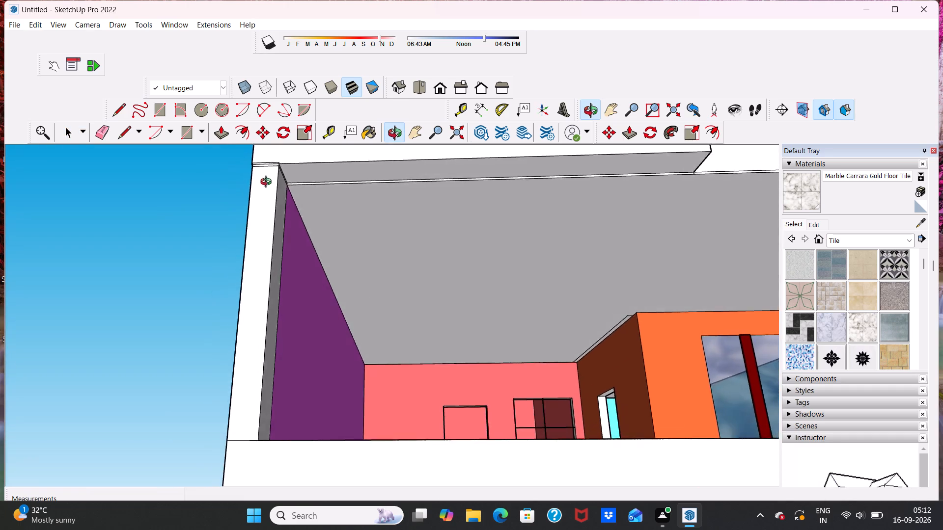
{"action": "middle_click_drag", "start_coordinate": [268, 183], "coordinate": [283, 239]}
{"action": "scroll", "coordinate": [177, 221], "scroll_direction": "down", "scroll_amount": 9}
{"action": "middle_click_drag", "start_coordinate": [333, 245], "coordinate": [333, 245]}
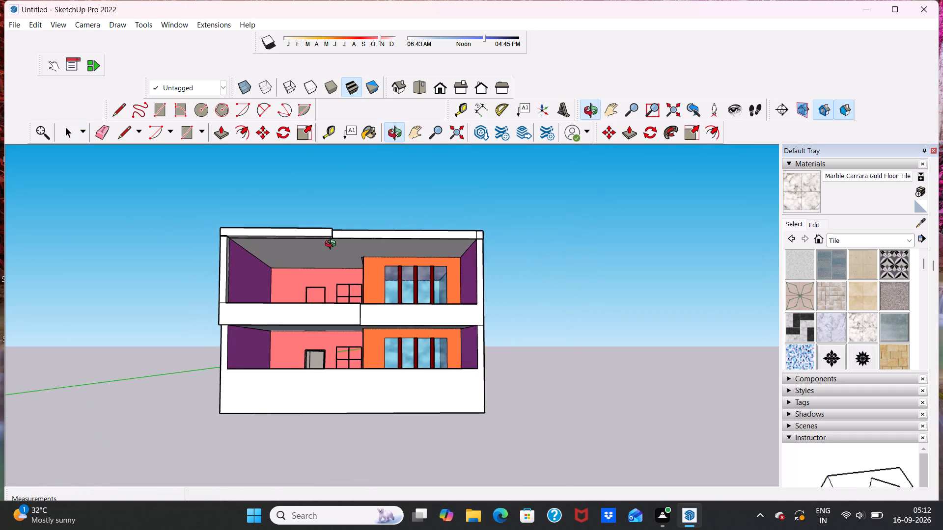
{"action": "middle_click_drag", "start_coordinate": [333, 245], "coordinate": [334, 339]}
{"action": "scroll", "coordinate": [301, 307], "scroll_direction": "down", "scroll_amount": 3}
{"action": "middle_click_drag", "start_coordinate": [316, 311], "coordinate": [309, 274]}
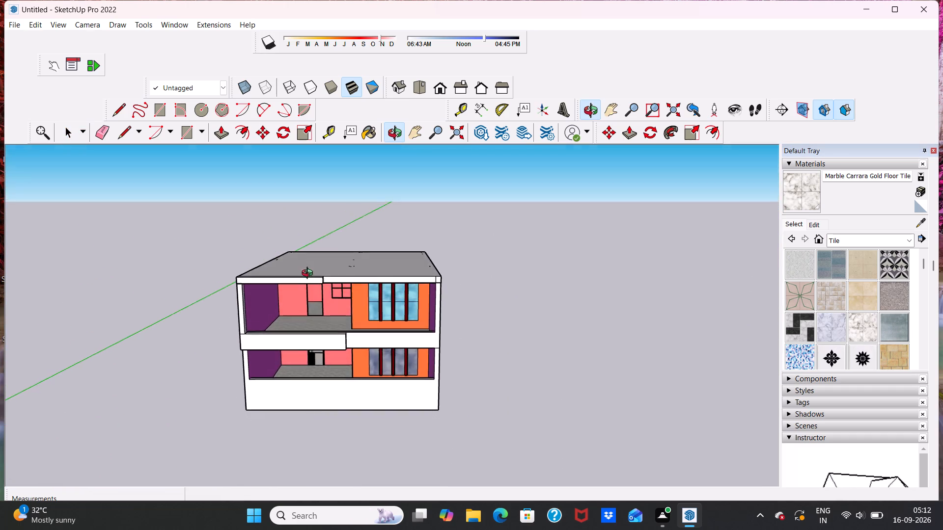
{"action": "middle_click_drag", "start_coordinate": [309, 274], "coordinate": [324, 263]}
{"action": "left_click", "coordinate": [232, 235]}
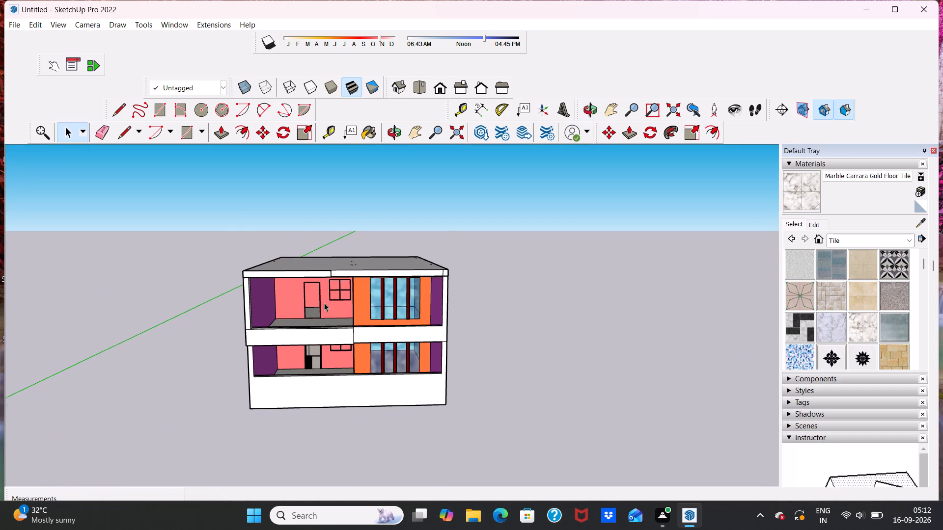
{"action": "scroll", "coordinate": [338, 306], "scroll_direction": "down", "scroll_amount": 1}
{"action": "middle_click_drag", "start_coordinate": [341, 302], "coordinate": [349, 280]}
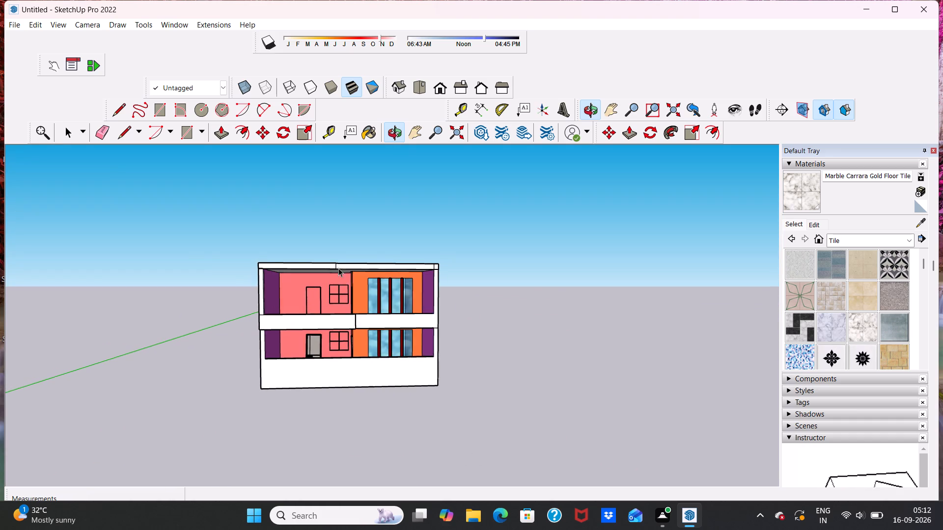
{"action": "scroll", "coordinate": [270, 265], "scroll_direction": "down", "scroll_amount": 2}
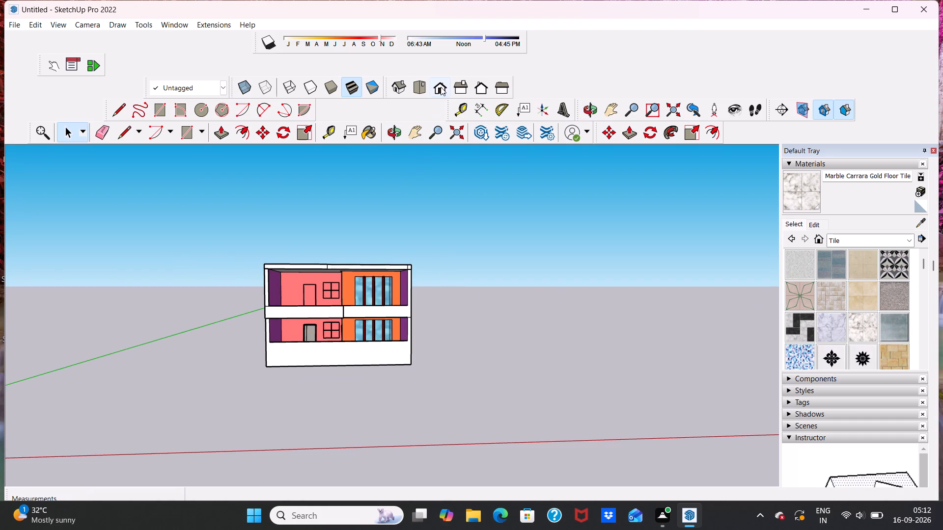
{"action": "left_click", "coordinate": [441, 86]}
{"action": "middle_click_drag", "start_coordinate": [371, 348], "coordinate": [371, 363]}
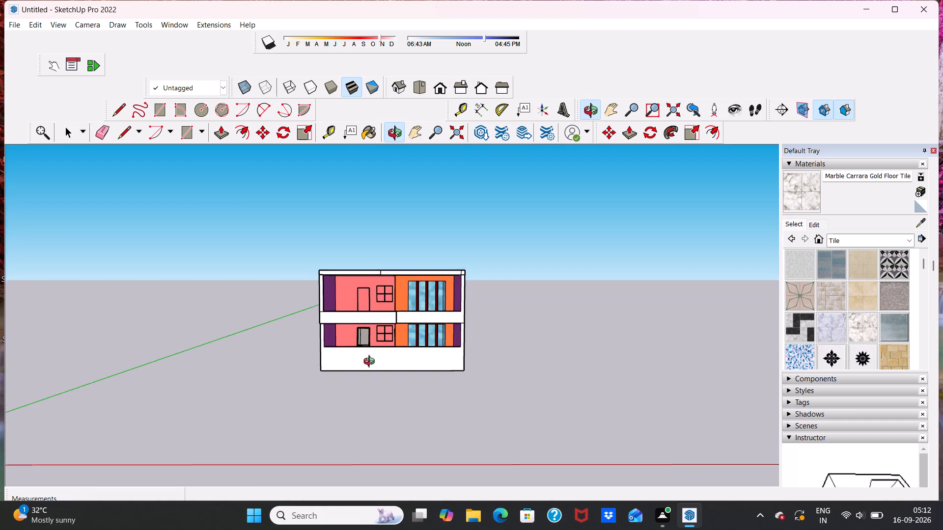
{"action": "middle_click_drag", "start_coordinate": [371, 363], "coordinate": [366, 396]}
{"action": "scroll", "coordinate": [378, 321], "scroll_direction": "up", "scroll_amount": 5}
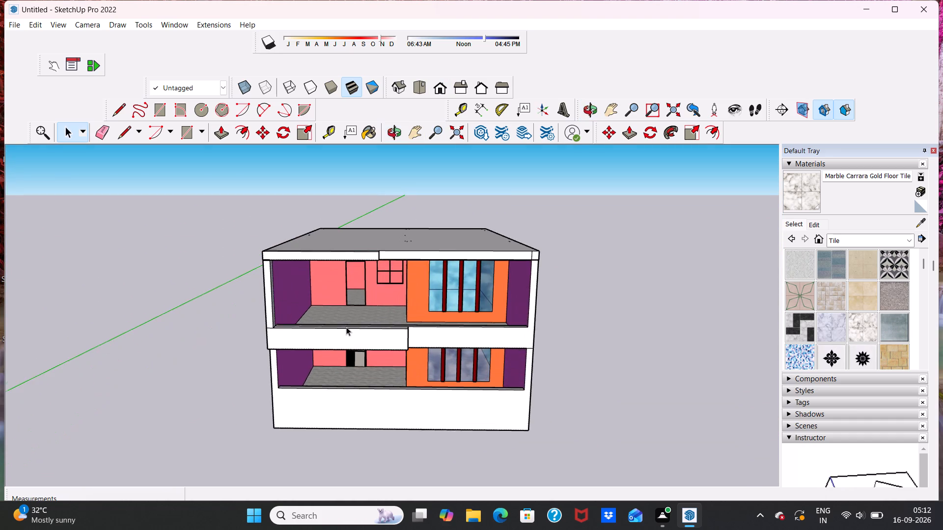
{"action": "scroll", "coordinate": [346, 327], "scroll_direction": "up", "scroll_amount": 4}
{"action": "scroll", "coordinate": [349, 323], "scroll_direction": "down", "scroll_amount": 5}
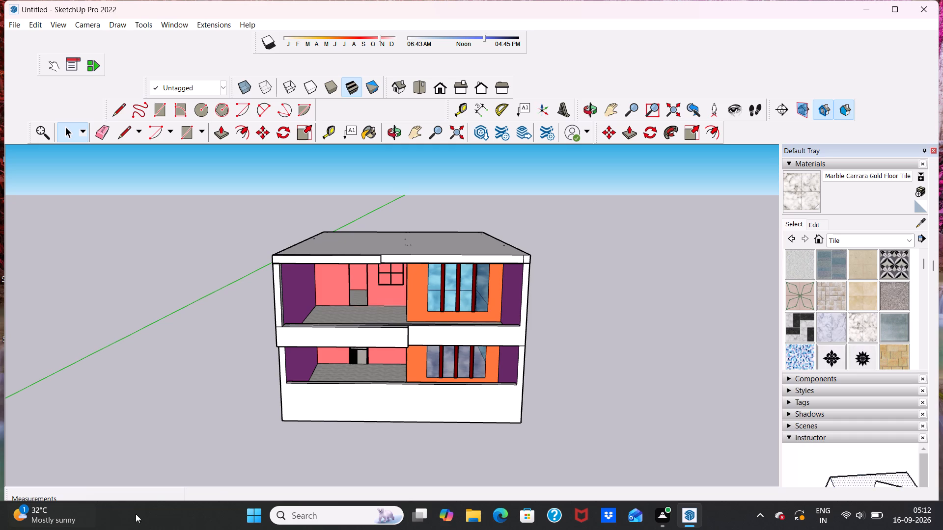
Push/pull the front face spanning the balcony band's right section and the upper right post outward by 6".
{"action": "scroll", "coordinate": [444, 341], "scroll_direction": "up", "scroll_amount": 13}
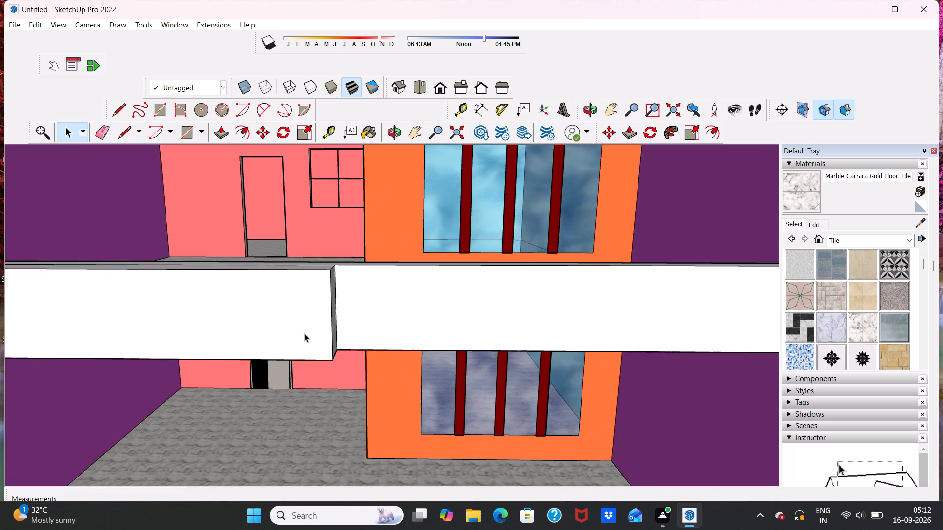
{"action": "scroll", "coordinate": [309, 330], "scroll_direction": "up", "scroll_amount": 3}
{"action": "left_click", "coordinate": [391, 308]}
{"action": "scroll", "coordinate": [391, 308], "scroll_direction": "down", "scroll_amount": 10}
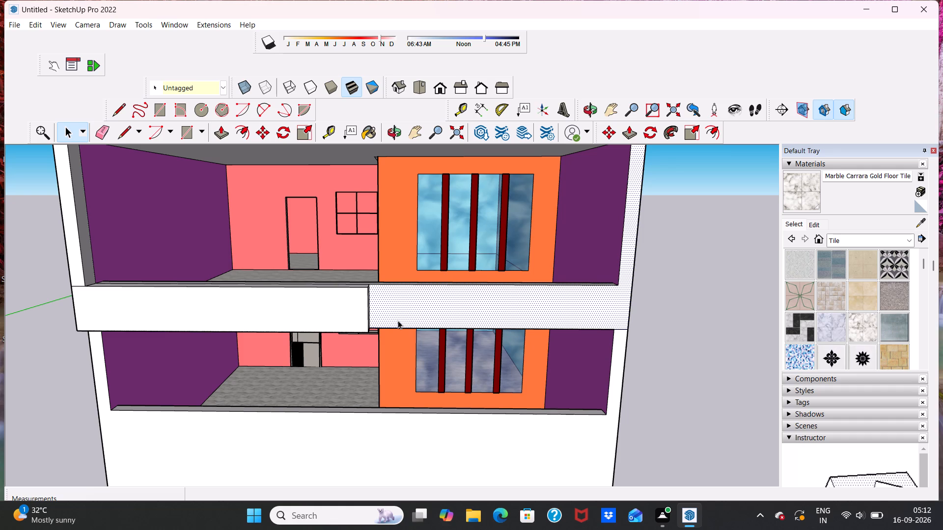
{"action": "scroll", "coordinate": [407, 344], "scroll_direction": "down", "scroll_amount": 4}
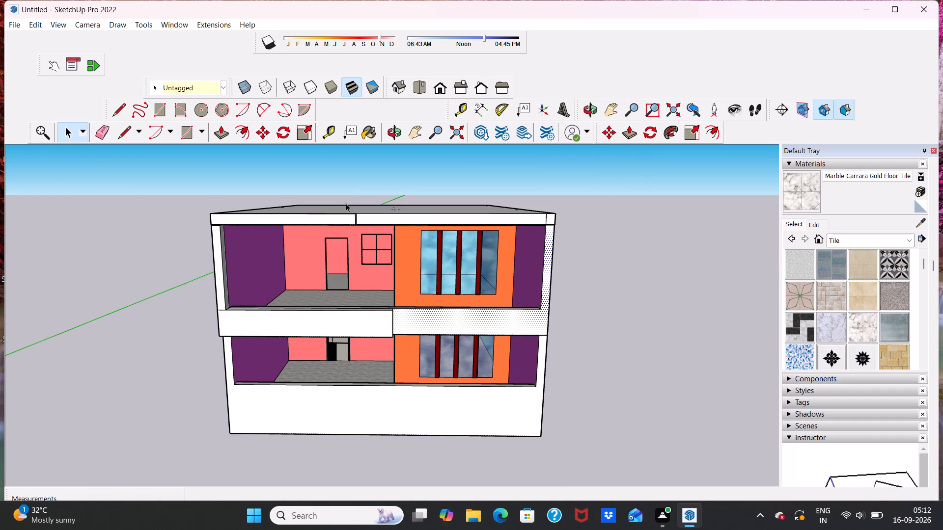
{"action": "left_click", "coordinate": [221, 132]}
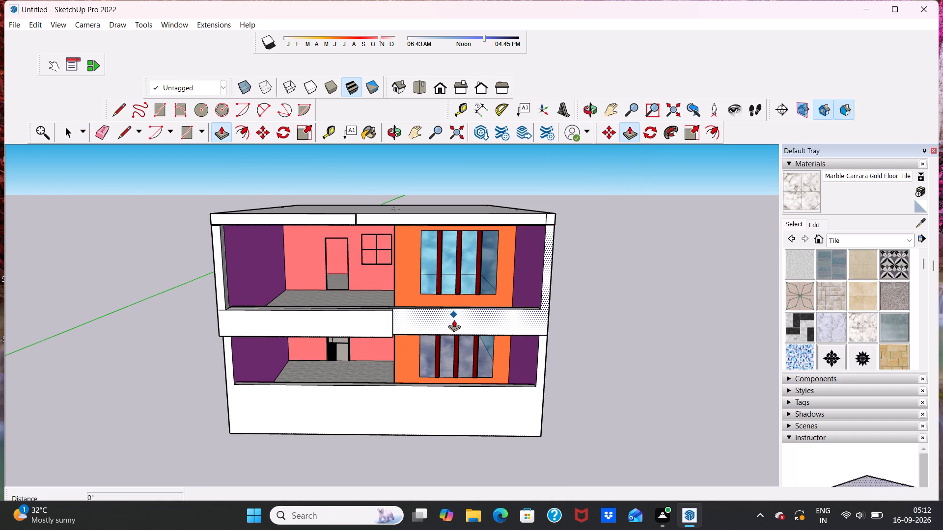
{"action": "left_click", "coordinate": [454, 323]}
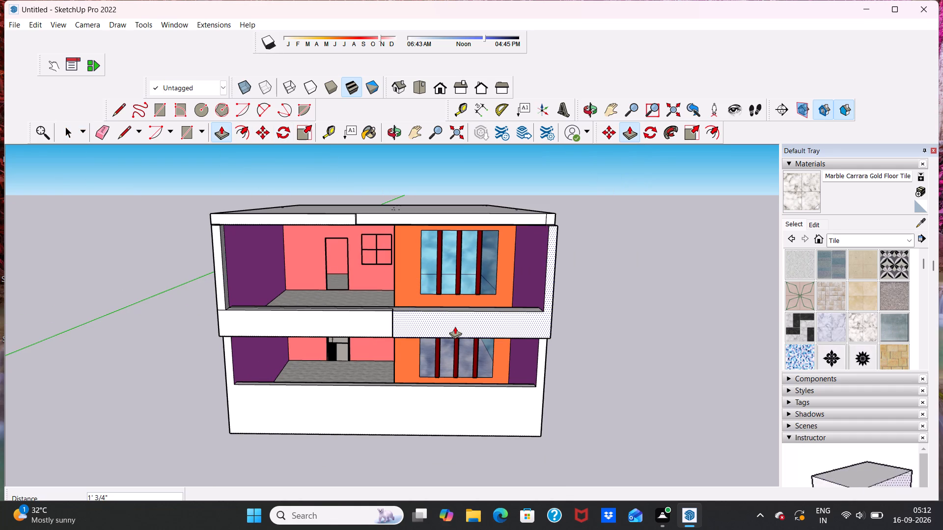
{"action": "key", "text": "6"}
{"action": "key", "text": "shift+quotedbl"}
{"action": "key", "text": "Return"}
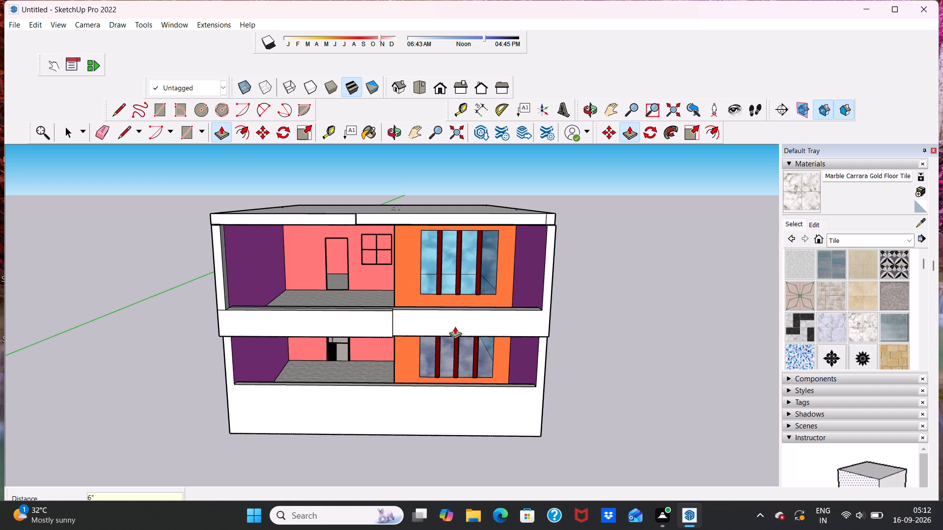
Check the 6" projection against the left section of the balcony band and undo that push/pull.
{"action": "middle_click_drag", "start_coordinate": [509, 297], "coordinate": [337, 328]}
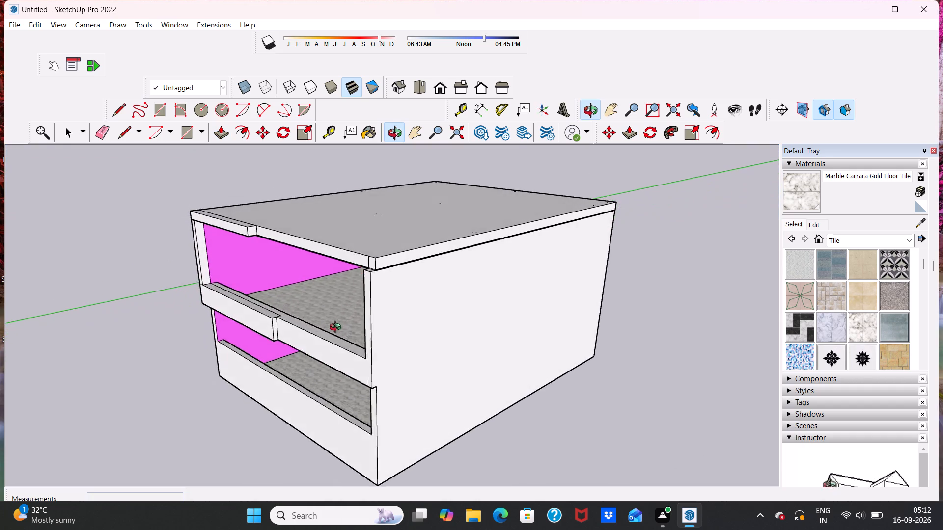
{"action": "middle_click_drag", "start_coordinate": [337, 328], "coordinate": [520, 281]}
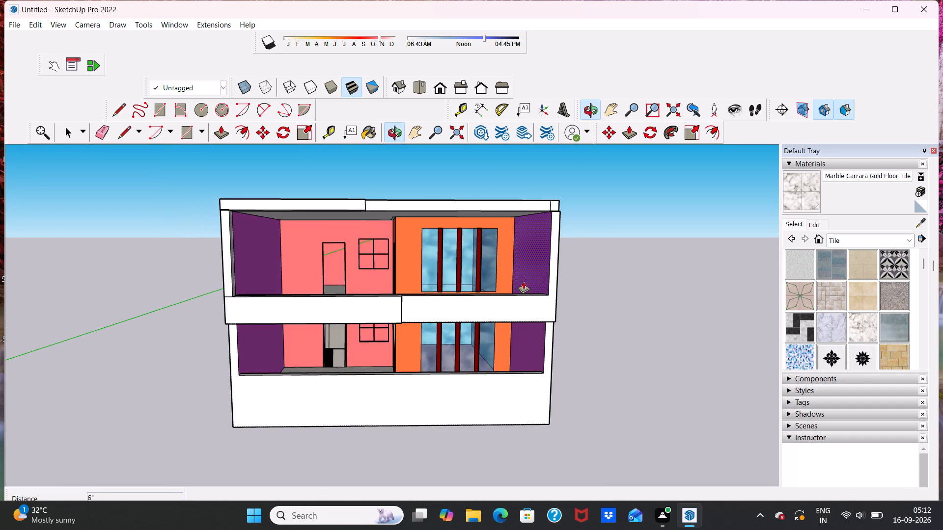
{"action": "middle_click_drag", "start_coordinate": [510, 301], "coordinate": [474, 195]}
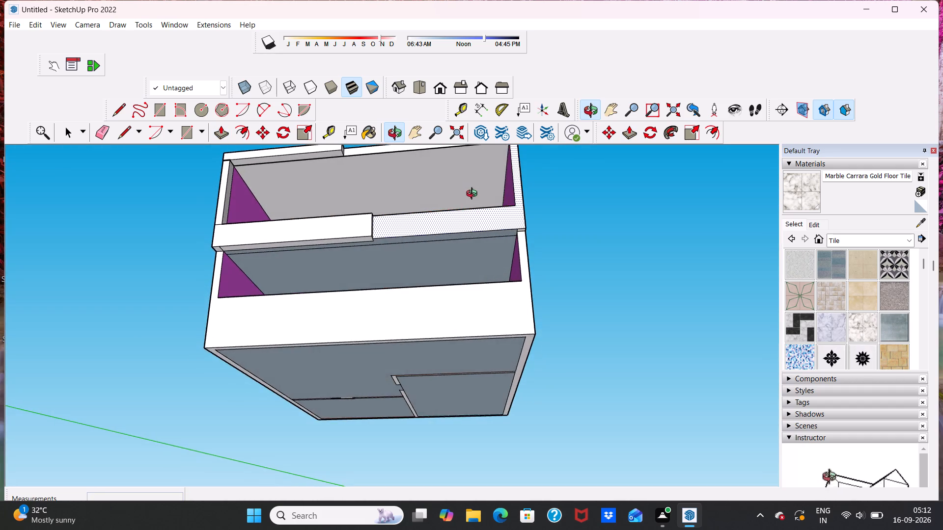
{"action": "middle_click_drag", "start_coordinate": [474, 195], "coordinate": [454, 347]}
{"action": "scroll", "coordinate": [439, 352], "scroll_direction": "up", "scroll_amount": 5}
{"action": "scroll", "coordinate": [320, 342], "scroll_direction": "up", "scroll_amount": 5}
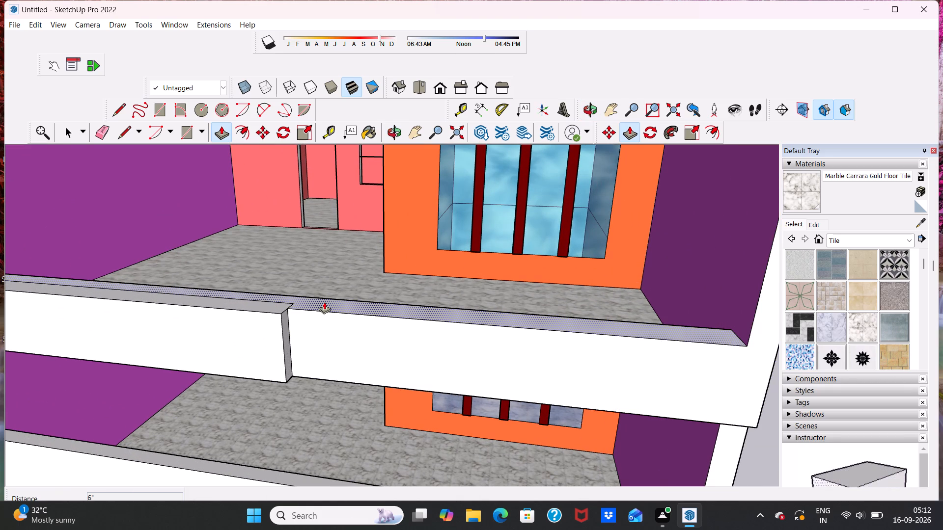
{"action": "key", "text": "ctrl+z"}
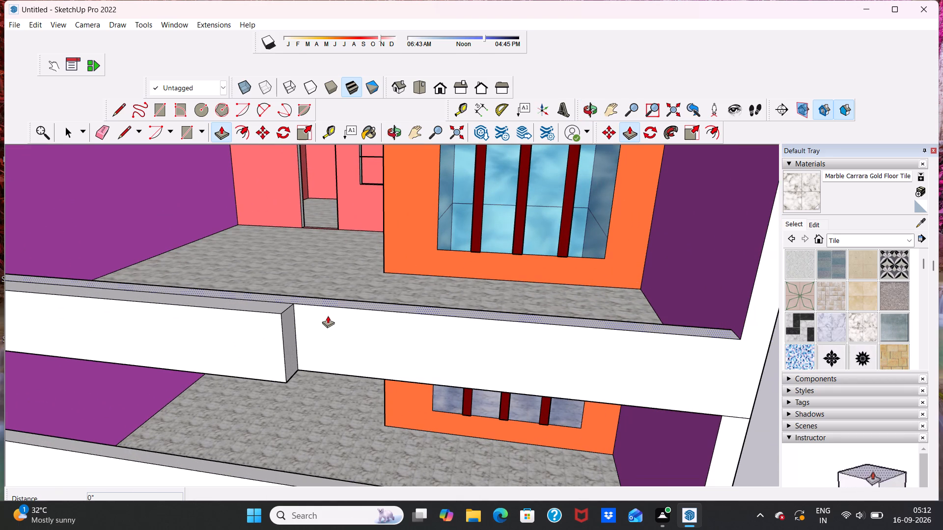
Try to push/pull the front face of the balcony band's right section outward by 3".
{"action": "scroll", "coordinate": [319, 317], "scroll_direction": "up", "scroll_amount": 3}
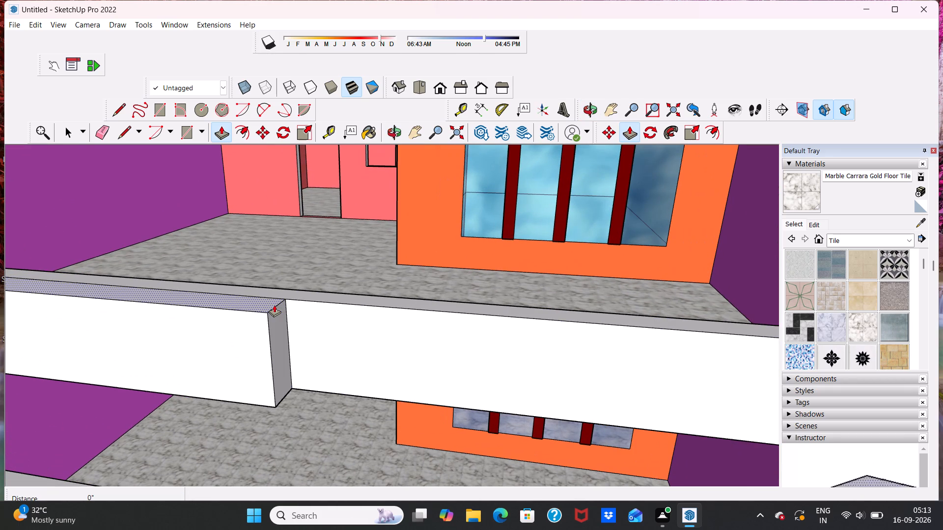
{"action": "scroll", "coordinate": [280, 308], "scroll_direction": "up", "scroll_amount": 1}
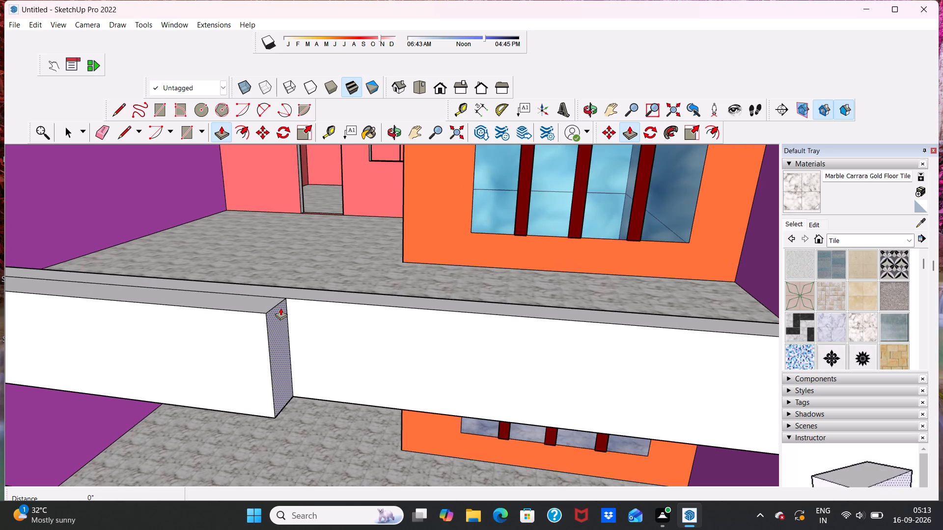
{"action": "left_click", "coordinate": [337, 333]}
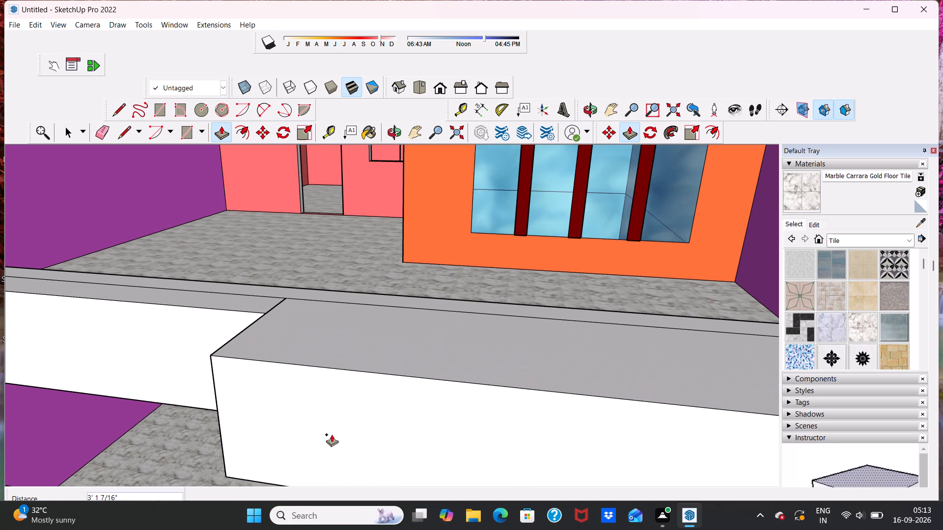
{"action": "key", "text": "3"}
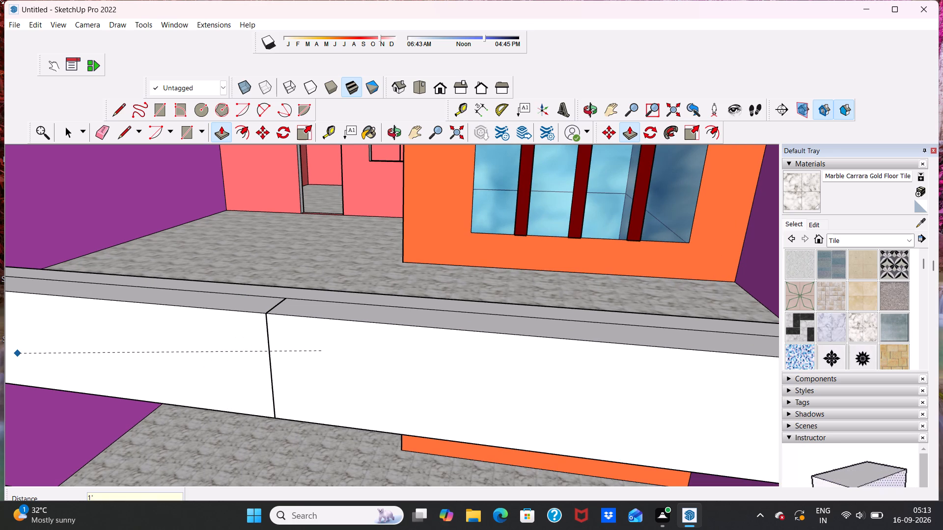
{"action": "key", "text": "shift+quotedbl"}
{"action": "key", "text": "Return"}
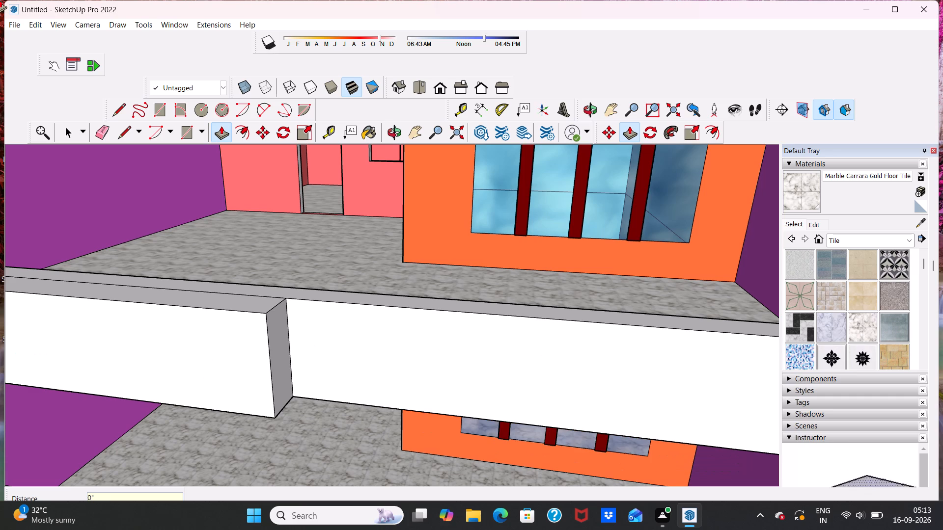
Push/pull the front face spanning the balcony band's right section and the upper right post outward by 3".
{"action": "left_click", "coordinate": [433, 370]}
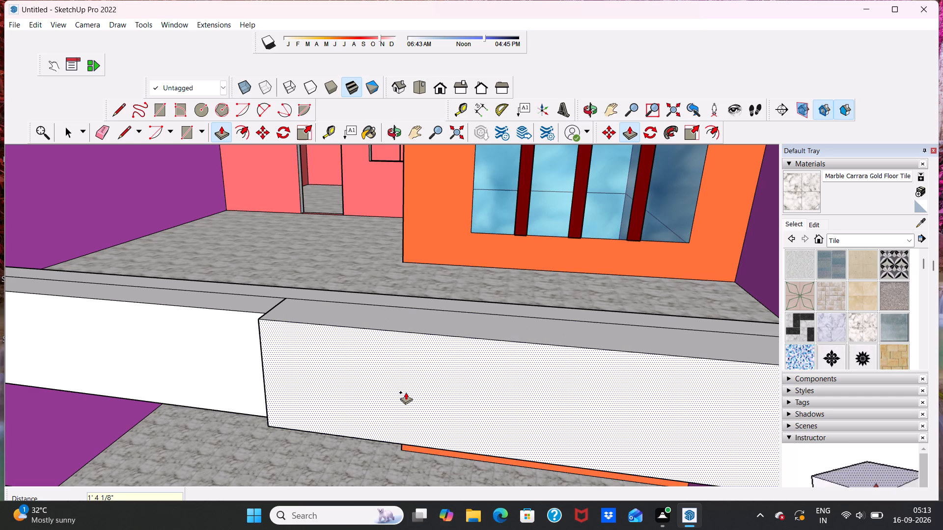
{"action": "type", "text": "3\""}
{"action": "key", "text": "Return"}
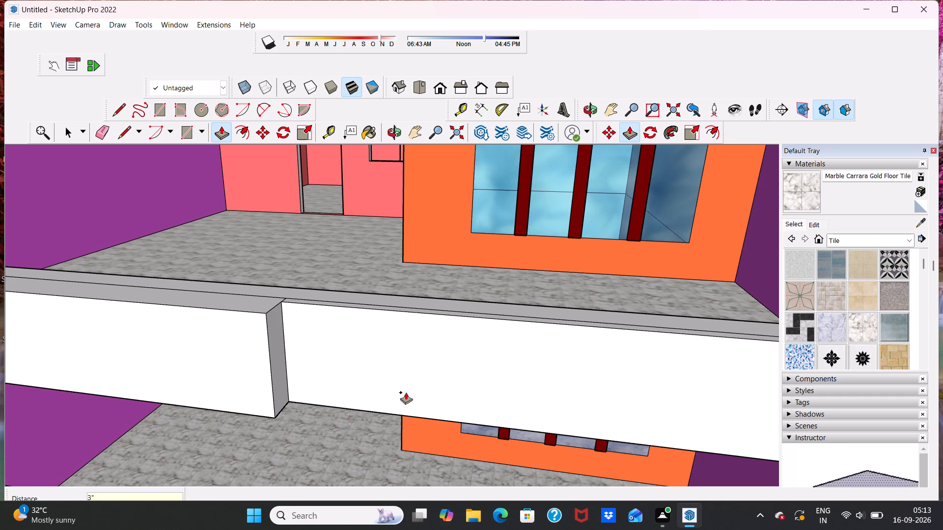
{"action": "key", "text": "space"}
Examine how the balcony band's right section steps against the left frame and the roof slab edge.
{"action": "scroll", "coordinate": [540, 291], "scroll_direction": "down", "scroll_amount": 10}
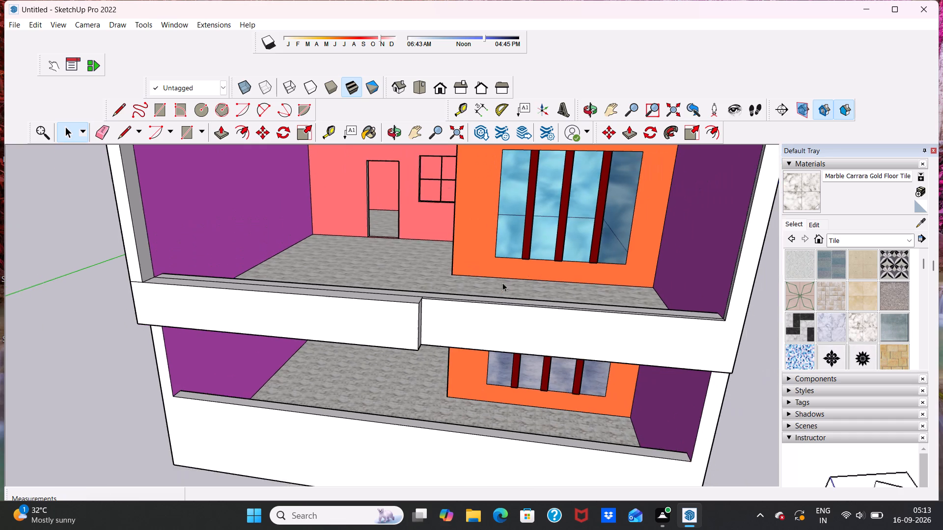
{"action": "scroll", "coordinate": [502, 283], "scroll_direction": "up", "scroll_amount": 1}
{"action": "scroll", "coordinate": [502, 283], "scroll_direction": "down", "scroll_amount": 8}
{"action": "middle_click_drag", "start_coordinate": [491, 306], "coordinate": [543, 348]}
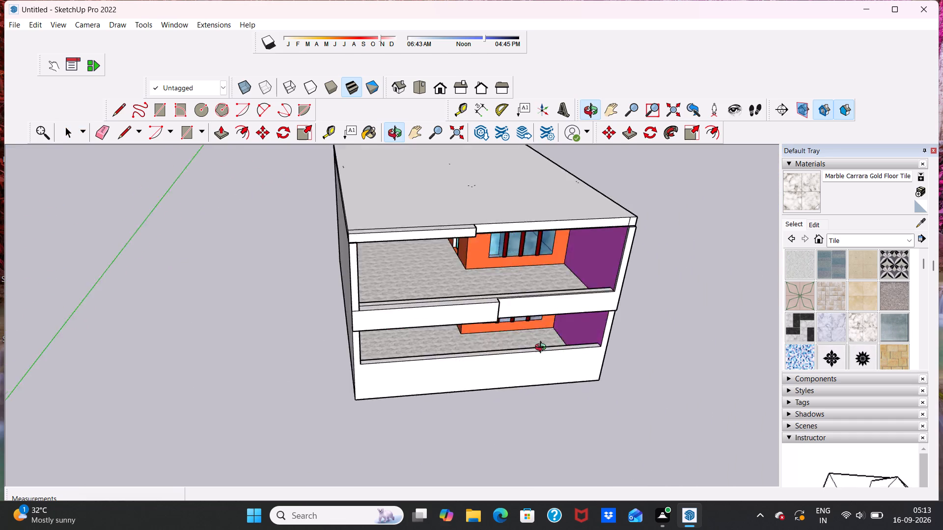
{"action": "middle_click_drag", "start_coordinate": [543, 348], "coordinate": [471, 354]}
{"action": "scroll", "coordinate": [471, 348], "scroll_direction": "up", "scroll_amount": 5}
{"action": "scroll", "coordinate": [427, 262], "scroll_direction": "up", "scroll_amount": 6}
{"action": "scroll", "coordinate": [427, 262], "scroll_direction": "down", "scroll_amount": 6}
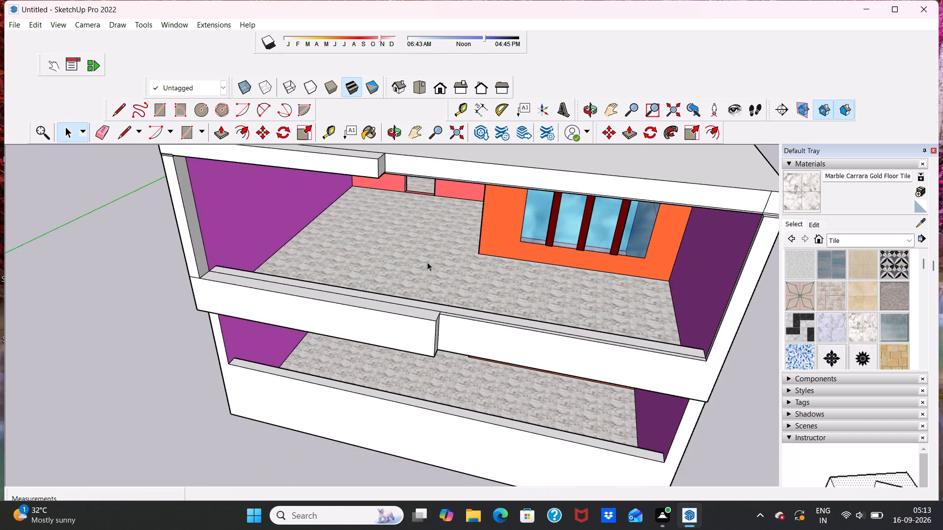
Erase the short vertical edge dividing the roof slab's front face above the upper right post.
{"action": "scroll", "coordinate": [427, 263], "scroll_direction": "down", "scroll_amount": 3}
{"action": "middle_click_drag", "start_coordinate": [454, 295], "coordinate": [533, 222]}
{"action": "scroll", "coordinate": [680, 158], "scroll_direction": "up", "scroll_amount": 3}
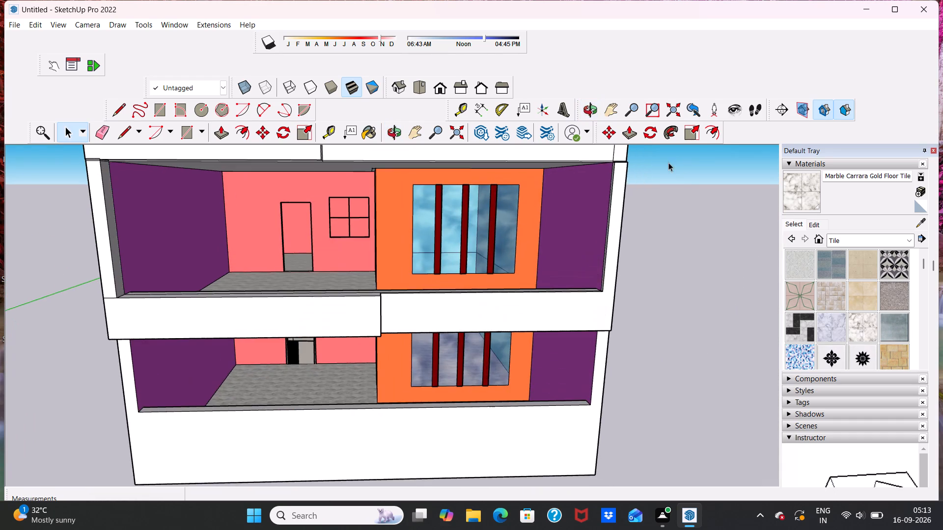
{"action": "middle_click_drag", "start_coordinate": [661, 164], "coordinate": [613, 234]}
{"action": "scroll", "coordinate": [557, 262], "scroll_direction": "up", "scroll_amount": 5}
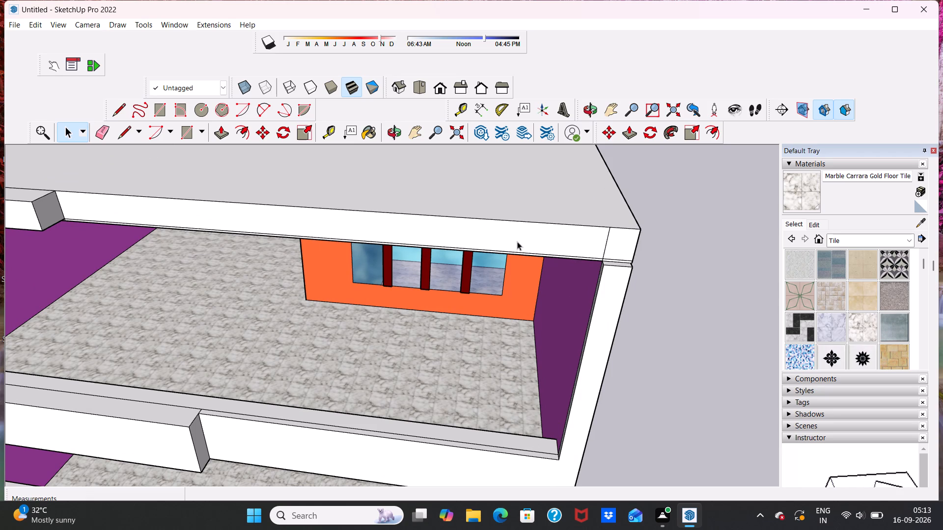
{"action": "left_click", "coordinate": [436, 235]}
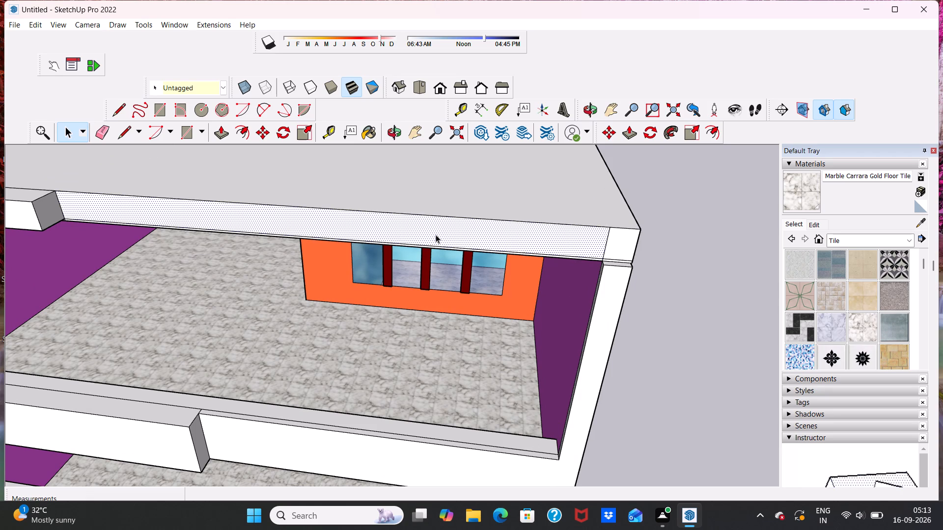
{"action": "scroll", "coordinate": [602, 234], "scroll_direction": "up", "scroll_amount": 1}
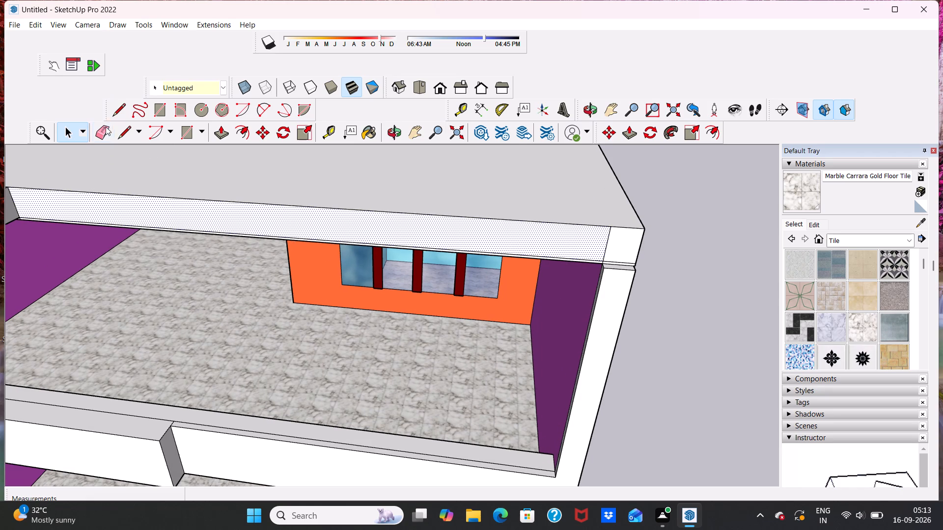
{"action": "left_click", "coordinate": [104, 129]}
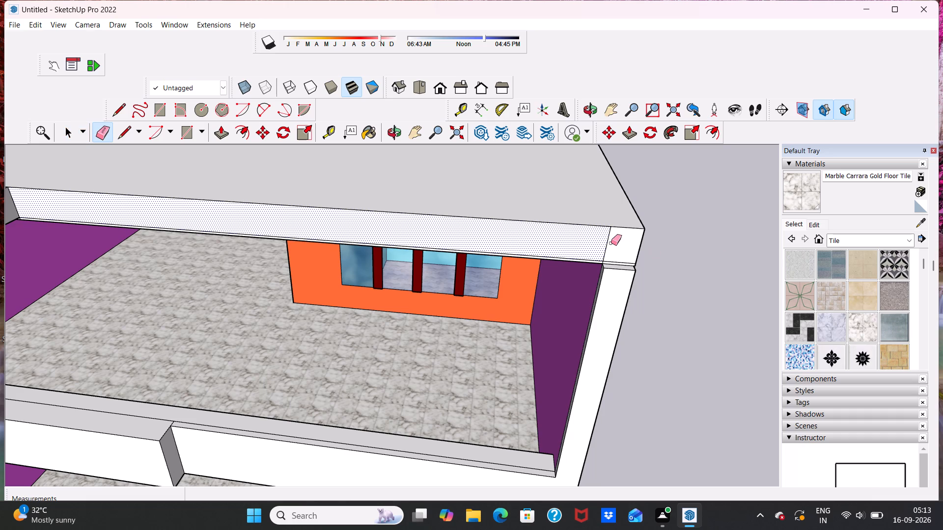
{"action": "left_click", "coordinate": [608, 240]}
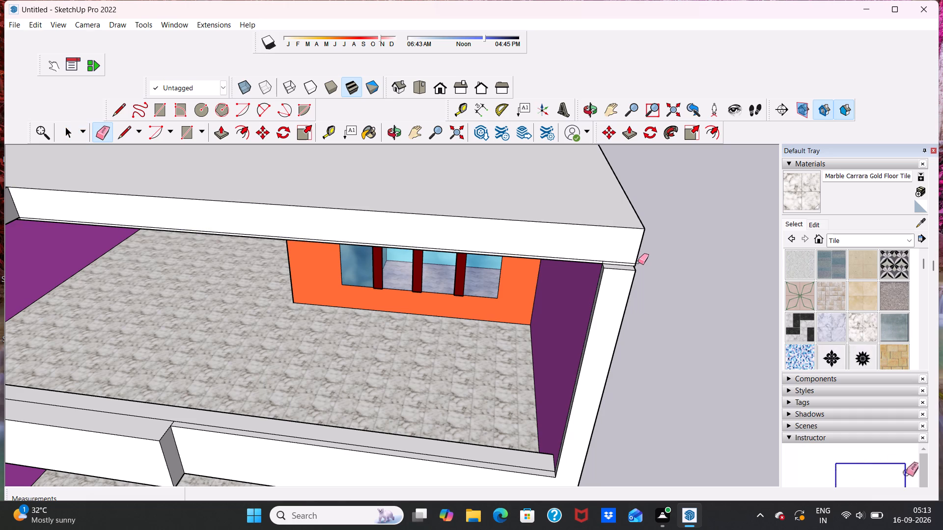
Push/pull the front face of the roof slab's merged right section outward by 3".
{"action": "key", "text": "space"}
{"action": "left_click", "coordinate": [525, 242]}
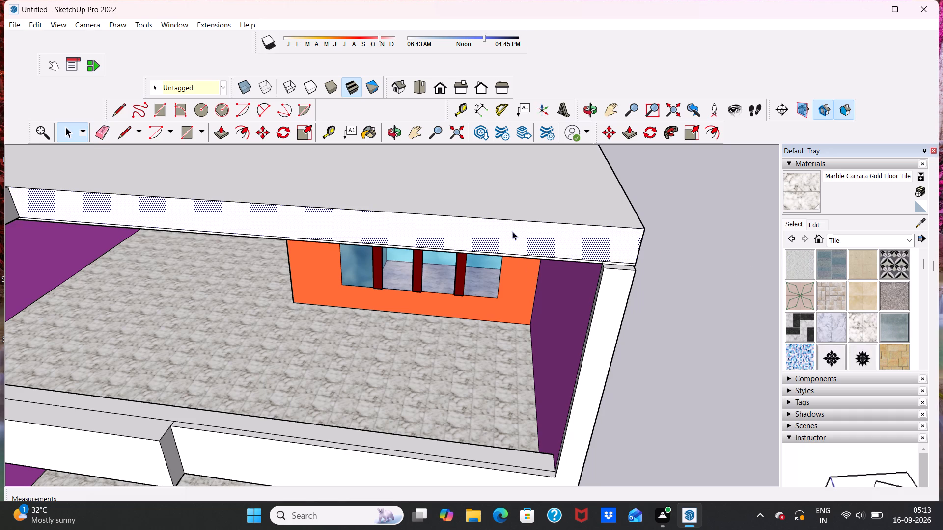
{"action": "left_click", "coordinate": [221, 128]}
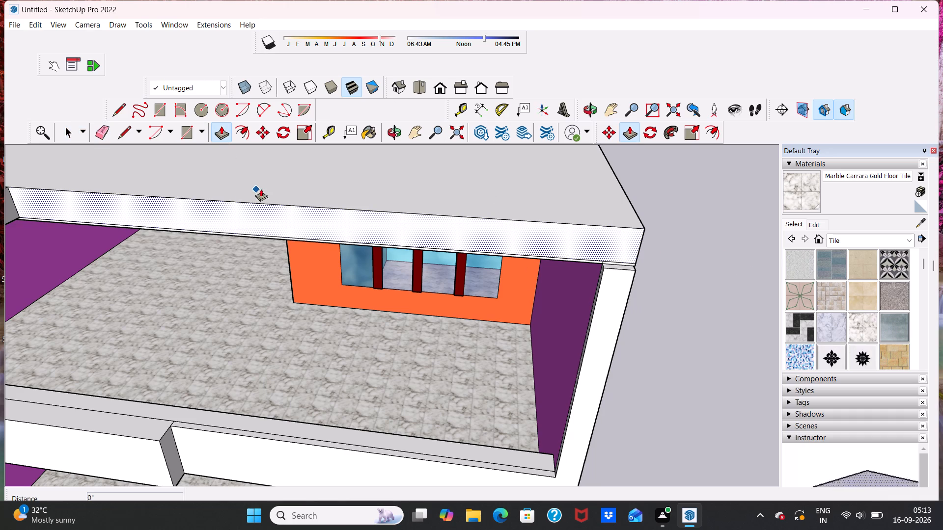
{"action": "left_click", "coordinate": [298, 208]}
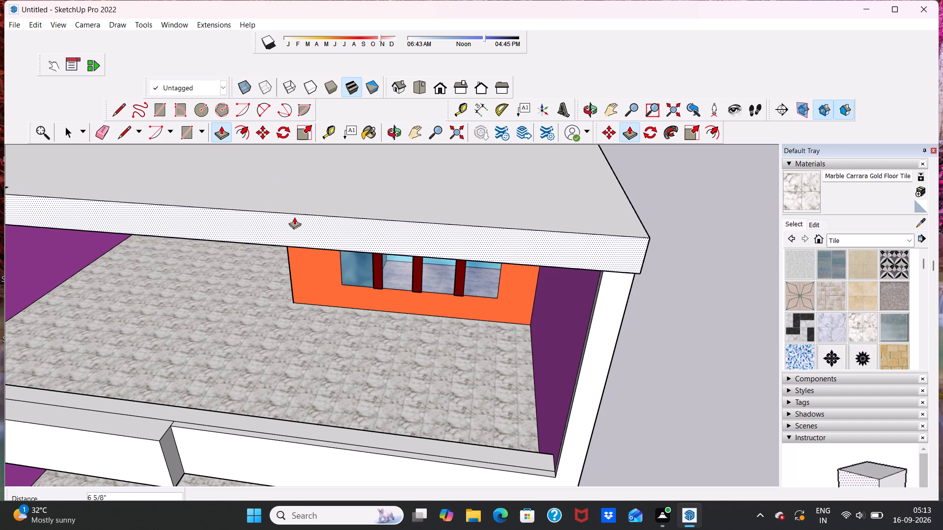
{"action": "key", "text": "3"}
{"action": "key", "text": "shift+quotedbl"}
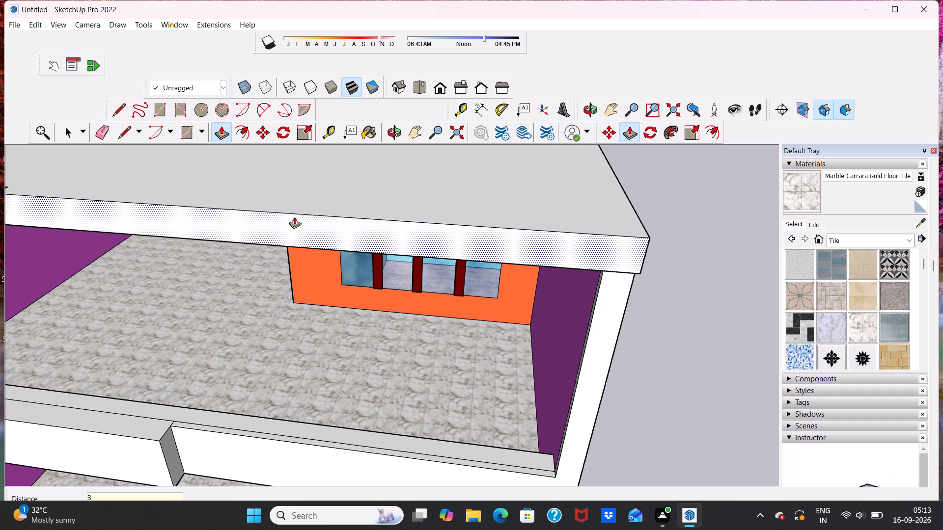
{"action": "key", "text": "Return"}
Push/pull the thin top face of the upper right post about 15/16" up to the roof slab's underside.
{"action": "scroll", "coordinate": [289, 240], "scroll_direction": "down", "scroll_amount": 3}
{"action": "scroll", "coordinate": [622, 262], "scroll_direction": "up", "scroll_amount": 4}
{"action": "middle_click_drag", "start_coordinate": [210, 252], "coordinate": [280, 291]}
{"action": "scroll", "coordinate": [280, 291], "scroll_direction": "up", "scroll_amount": 1}
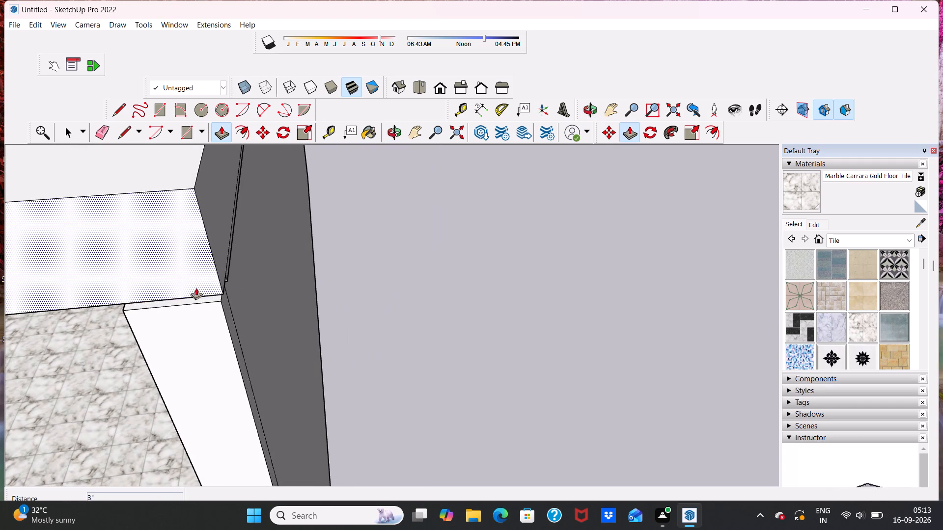
{"action": "scroll", "coordinate": [163, 292], "scroll_direction": "up", "scroll_amount": 4}
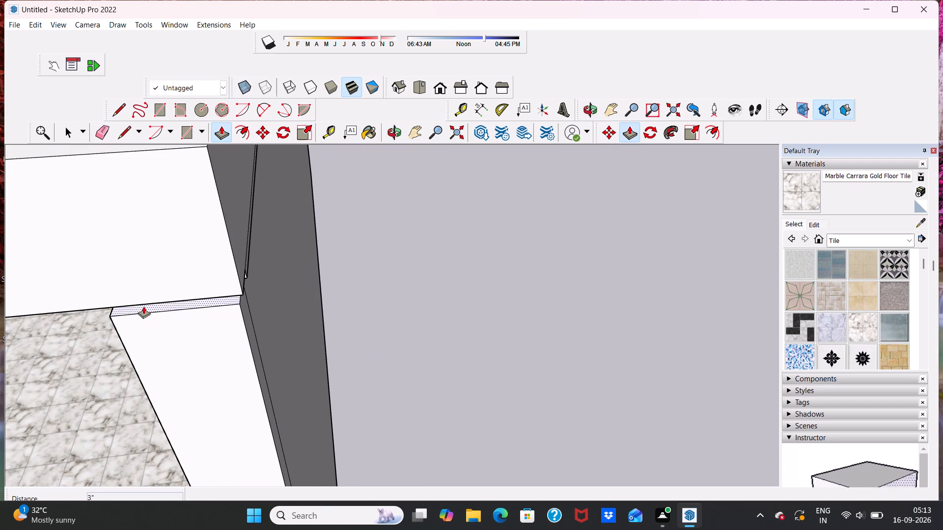
{"action": "left_click_drag", "start_coordinate": [143, 306], "coordinate": [140, 284]}
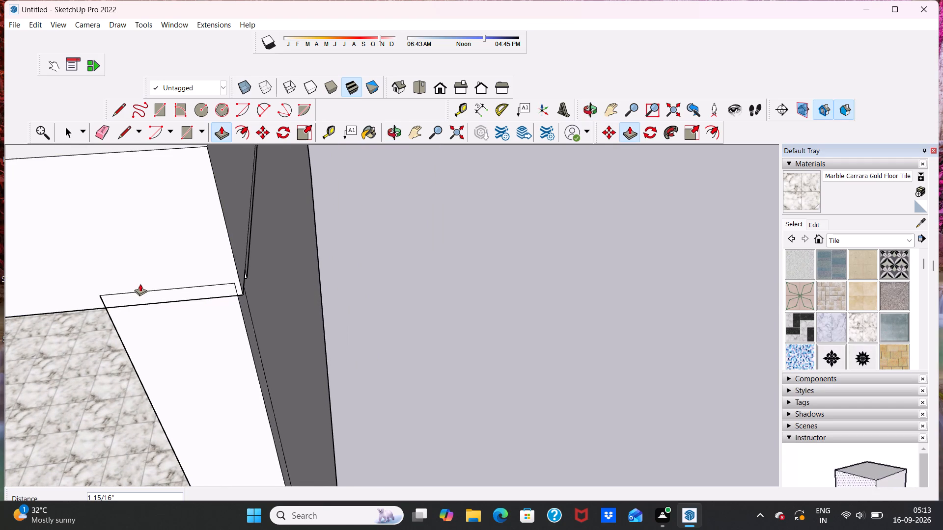
{"action": "left_click_drag", "start_coordinate": [140, 284], "coordinate": [143, 295]}
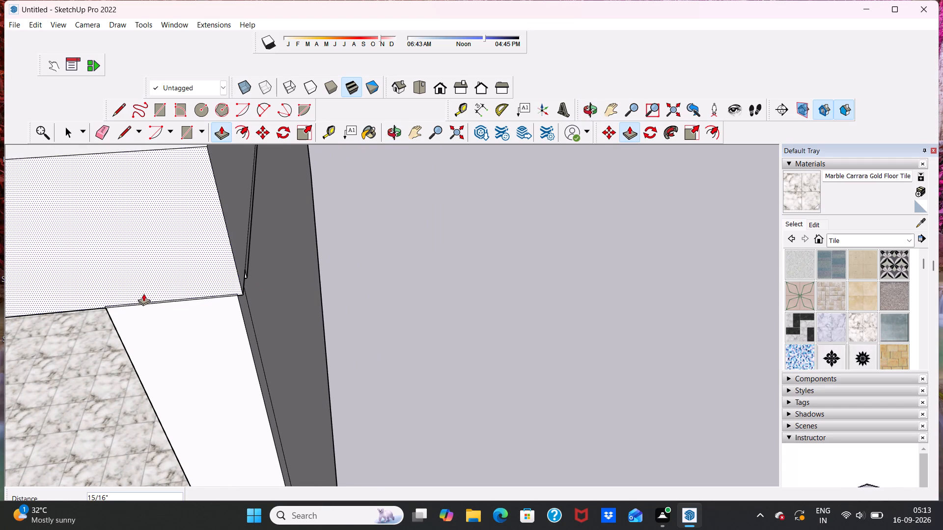
{"action": "key", "text": "space"}
Examine the upper right corner and the stepped fronts of the roof slab and balcony band.
{"action": "scroll", "coordinate": [164, 306], "scroll_direction": "down", "scroll_amount": 2}
{"action": "middle_click_drag", "start_coordinate": [164, 306], "coordinate": [307, 251]}
{"action": "scroll", "coordinate": [307, 251], "scroll_direction": "up", "scroll_amount": 1}
{"action": "scroll", "coordinate": [305, 250], "scroll_direction": "down", "scroll_amount": 6}
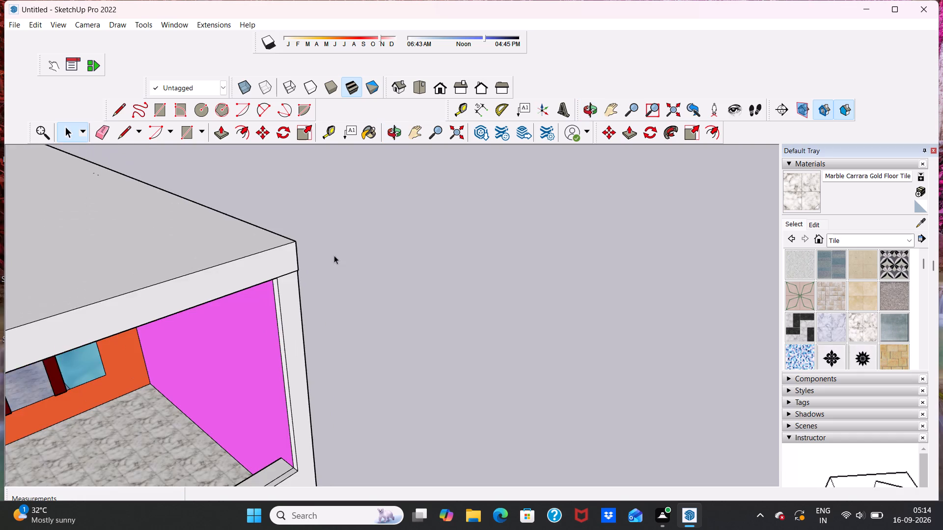
{"action": "scroll", "coordinate": [324, 253], "scroll_direction": "down", "scroll_amount": 10}
{"action": "middle_click_drag", "start_coordinate": [264, 319], "coordinate": [110, 250]}
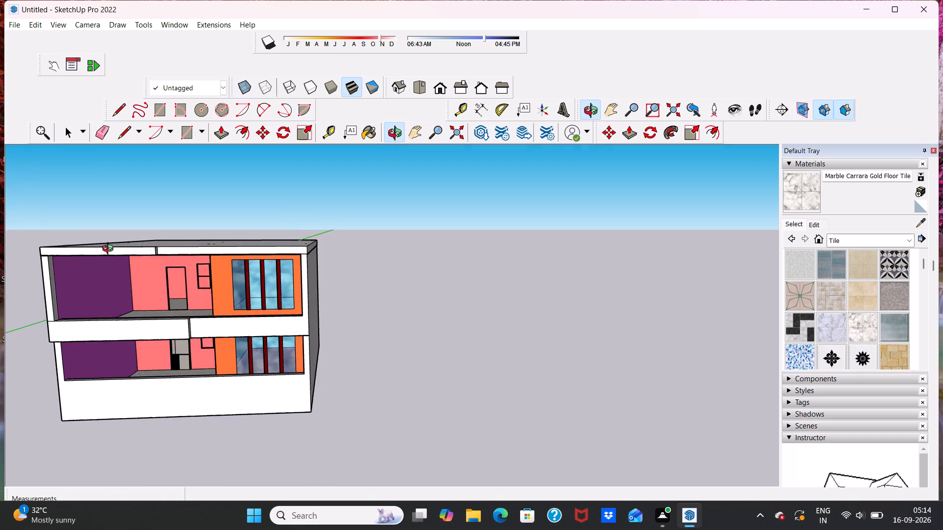
{"action": "middle_click_drag", "start_coordinate": [110, 250], "coordinate": [109, 251]}
{"action": "scroll", "coordinate": [152, 291], "scroll_direction": "up", "scroll_amount": 4}
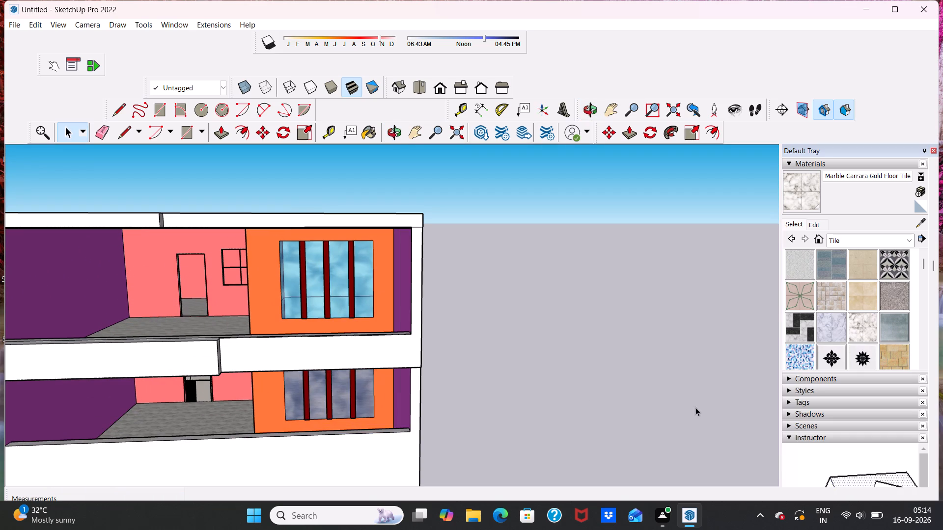
{"action": "scroll", "coordinate": [934, 386], "scroll_direction": "down", "scroll_amount": 2}
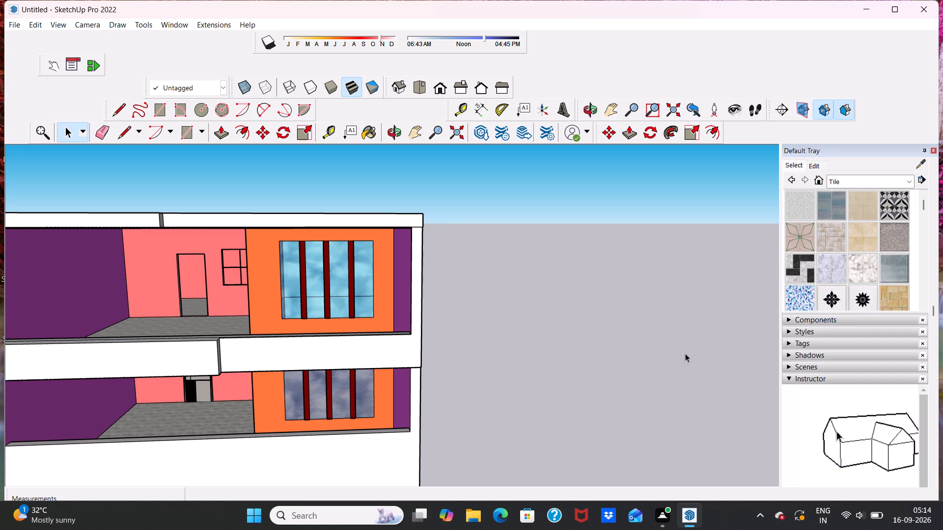
{"action": "scroll", "coordinate": [695, 333], "scroll_direction": "down", "scroll_amount": 1}
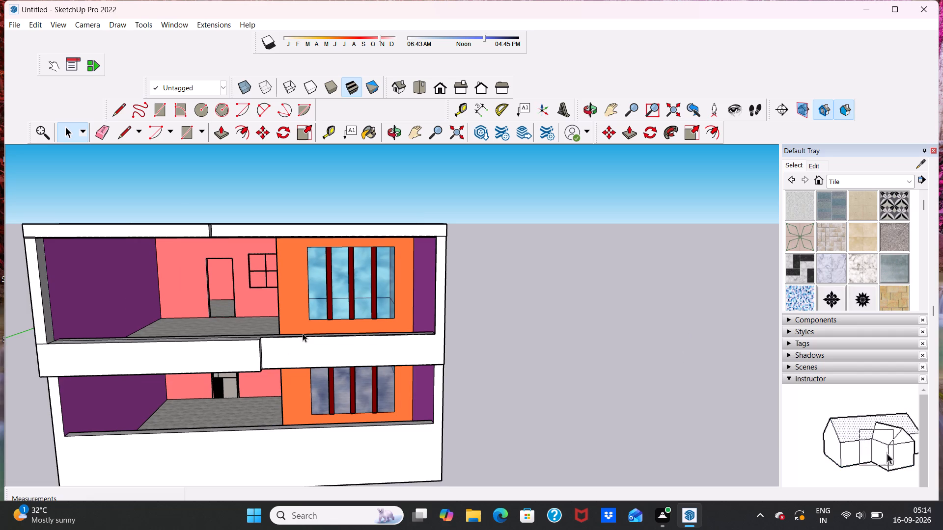
{"action": "middle_click_drag", "start_coordinate": [273, 294], "coordinate": [266, 327]}
{"action": "scroll", "coordinate": [265, 278], "scroll_direction": "up", "scroll_amount": 4}
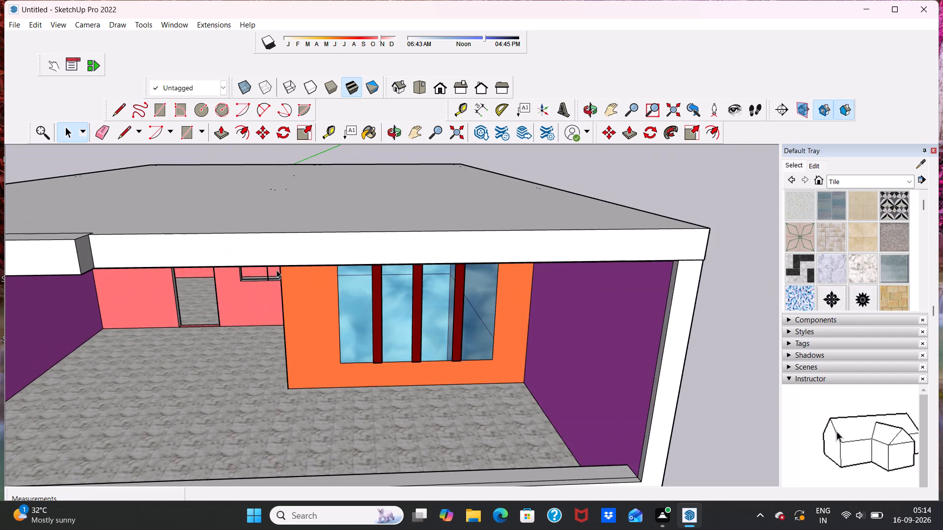
{"action": "scroll", "coordinate": [284, 215], "scroll_direction": "down", "scroll_amount": 3}
{"action": "scroll", "coordinate": [178, 232], "scroll_direction": "down", "scroll_amount": 2}
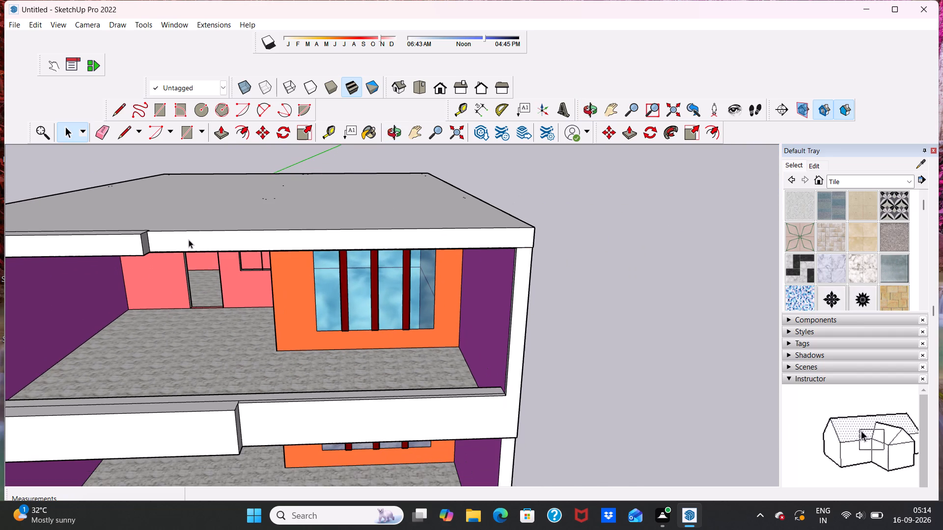
{"action": "scroll", "coordinate": [111, 189], "scroll_direction": "up", "scroll_amount": 1}
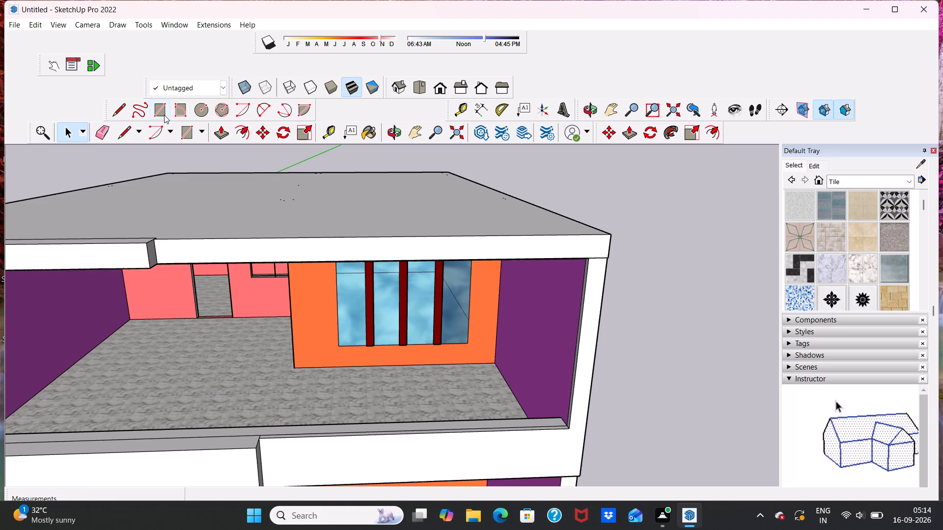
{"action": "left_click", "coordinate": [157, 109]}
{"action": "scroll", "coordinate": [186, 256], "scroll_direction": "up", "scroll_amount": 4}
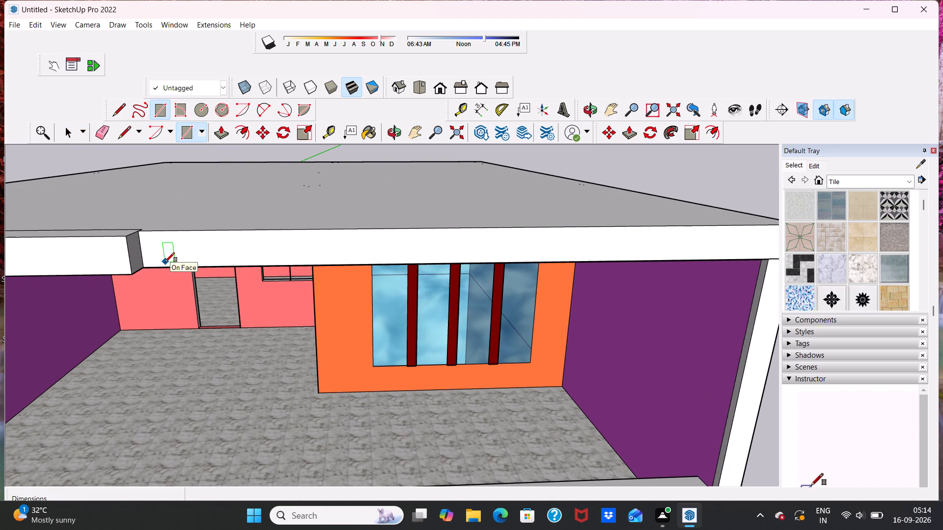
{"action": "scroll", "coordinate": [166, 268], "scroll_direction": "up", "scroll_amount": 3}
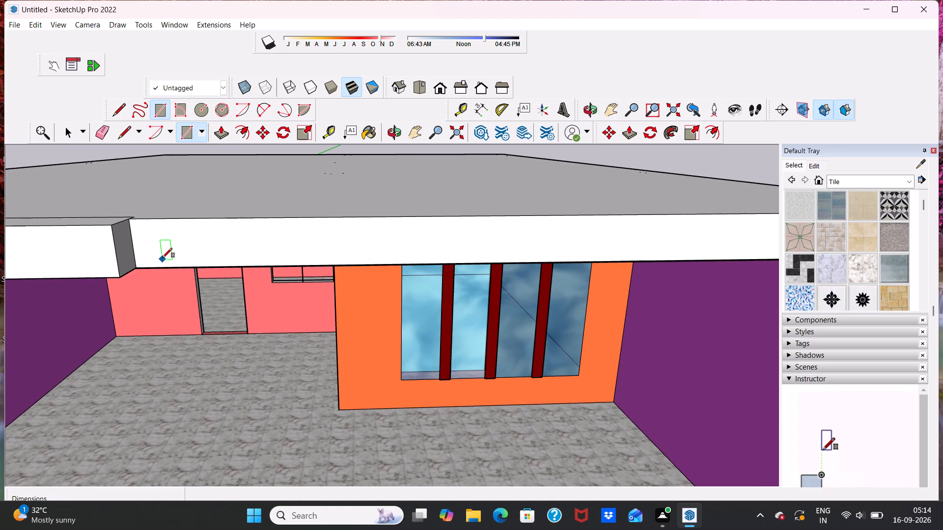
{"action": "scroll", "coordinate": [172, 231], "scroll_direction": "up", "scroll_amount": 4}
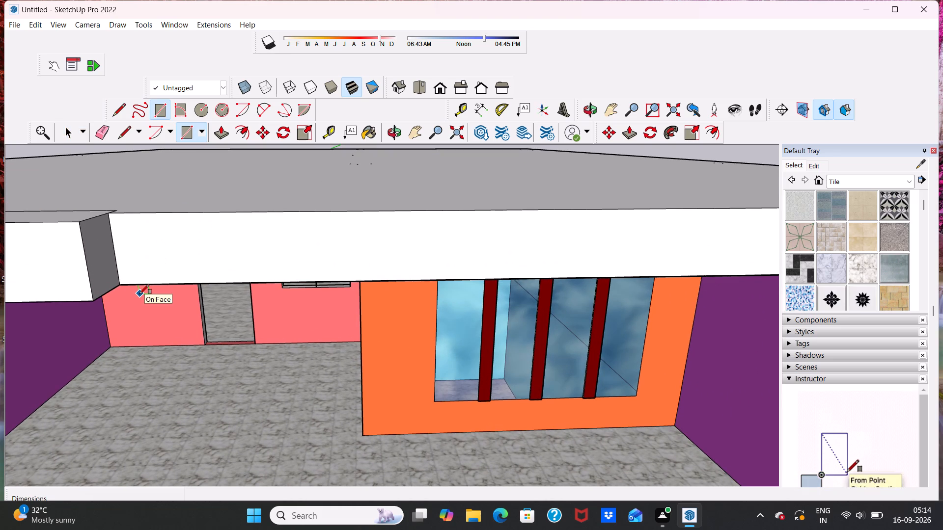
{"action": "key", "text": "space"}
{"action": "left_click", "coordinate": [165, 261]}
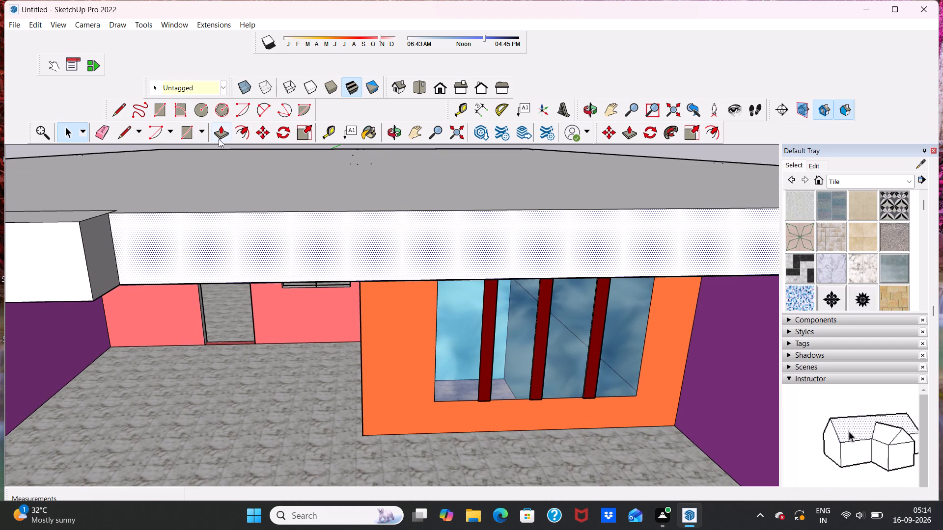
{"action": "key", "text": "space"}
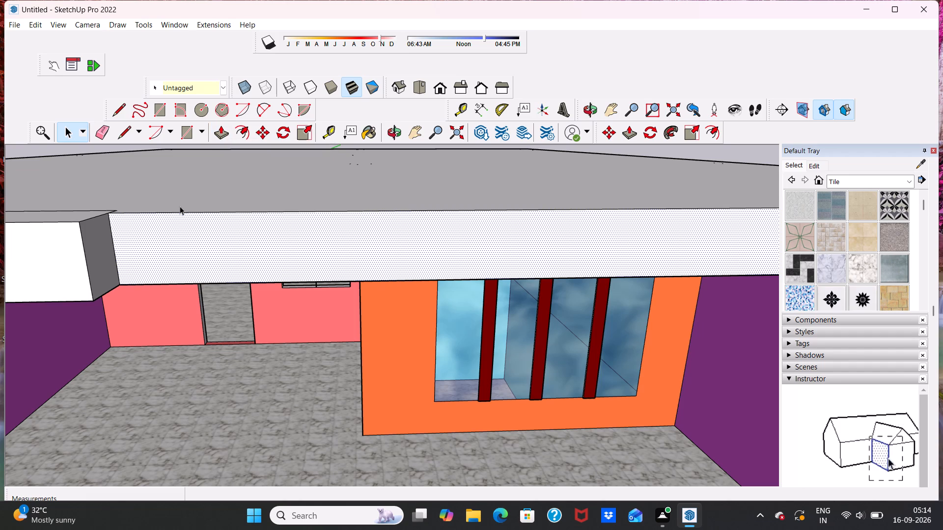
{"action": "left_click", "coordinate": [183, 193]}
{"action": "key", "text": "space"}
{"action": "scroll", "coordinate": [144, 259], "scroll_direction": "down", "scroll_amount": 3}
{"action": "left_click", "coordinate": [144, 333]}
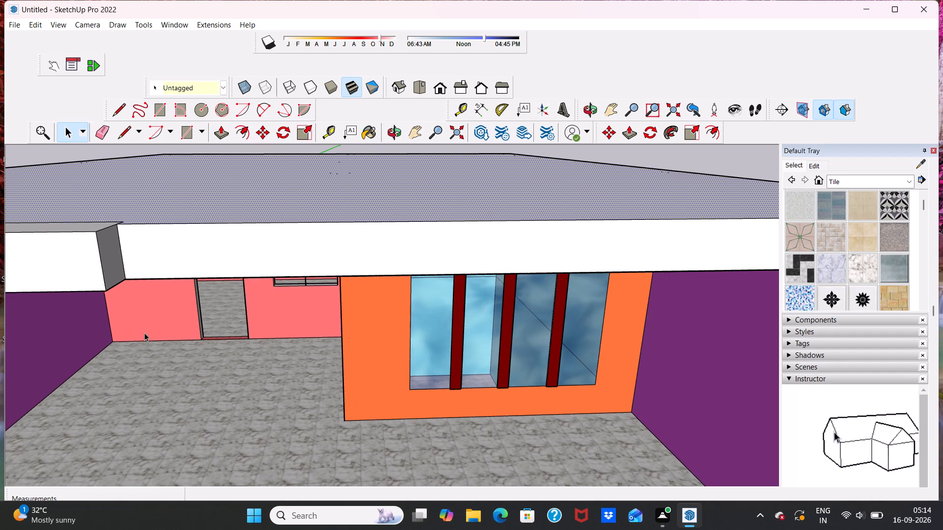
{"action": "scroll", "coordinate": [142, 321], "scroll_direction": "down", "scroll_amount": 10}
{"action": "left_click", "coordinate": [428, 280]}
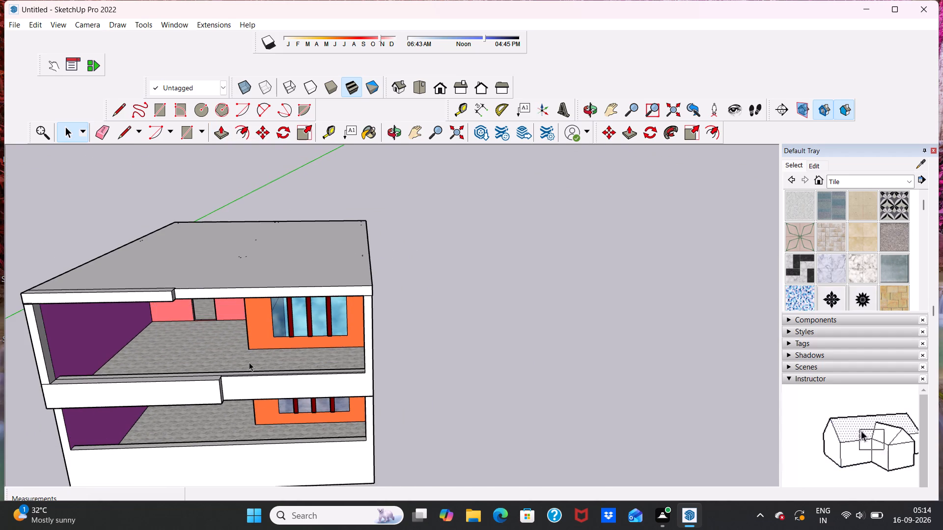
Examine the front facade from below and above, checking the roof slab's step against the balcony band's step.
{"action": "middle_click_drag", "start_coordinate": [249, 362], "coordinate": [281, 277]}
{"action": "scroll", "coordinate": [273, 280], "scroll_direction": "up", "scroll_amount": 5}
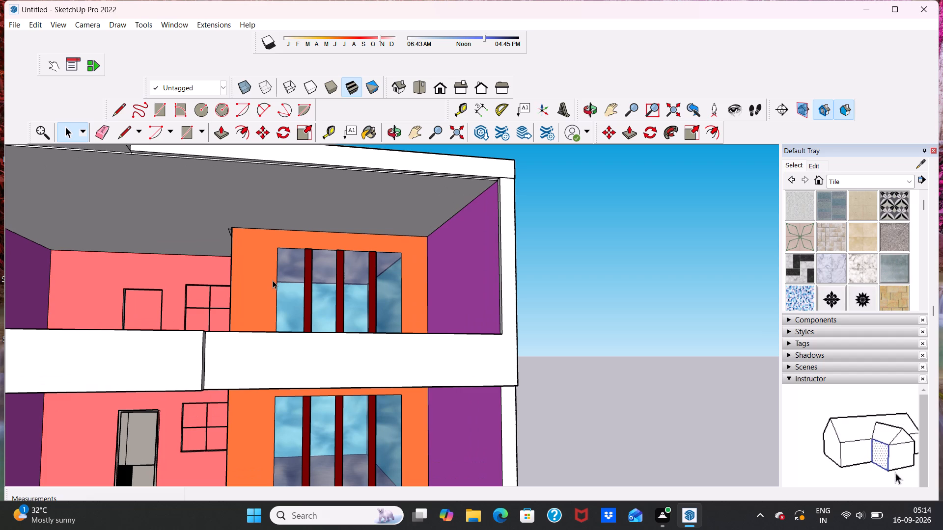
{"action": "scroll", "coordinate": [275, 285], "scroll_direction": "down", "scroll_amount": 6}
{"action": "middle_click_drag", "start_coordinate": [355, 323], "coordinate": [352, 330]}
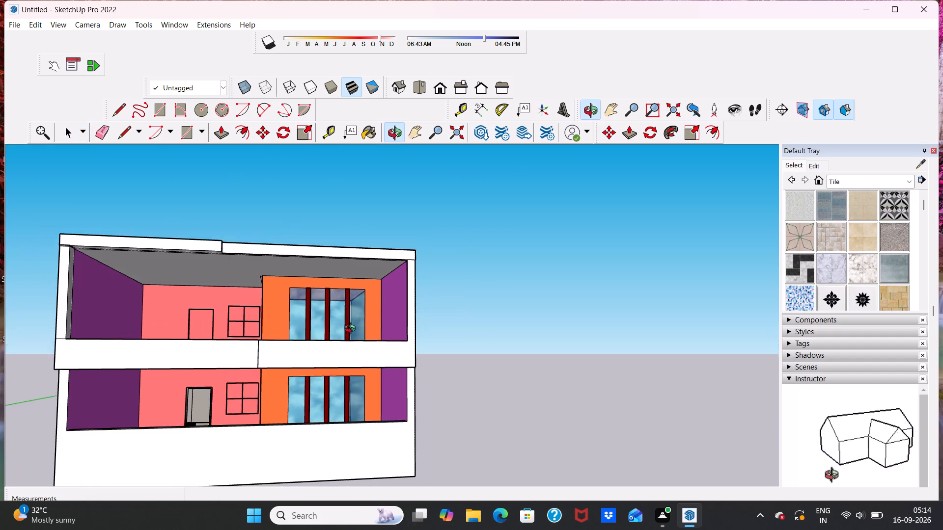
{"action": "middle_click_drag", "start_coordinate": [352, 330], "coordinate": [247, 436]}
{"action": "scroll", "coordinate": [216, 295], "scroll_direction": "up", "scroll_amount": 8}
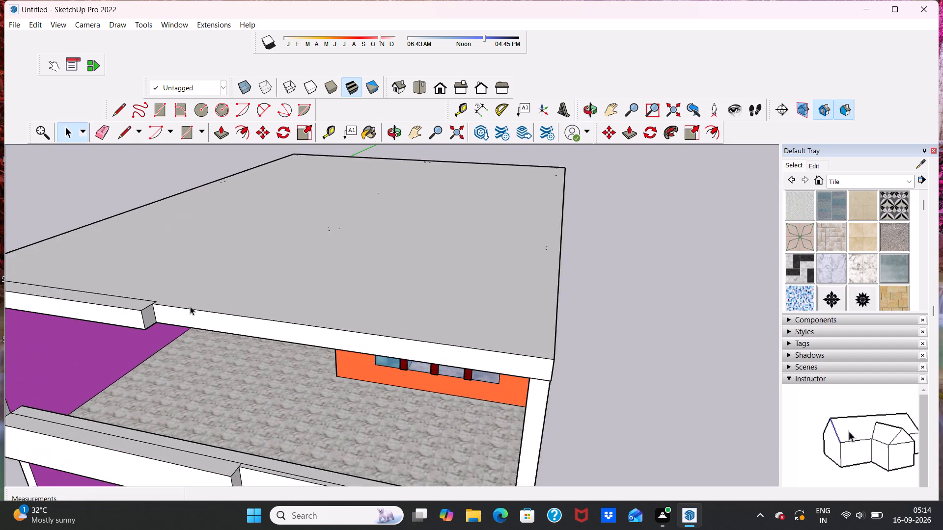
{"action": "scroll", "coordinate": [190, 306], "scroll_direction": "up", "scroll_amount": 1}
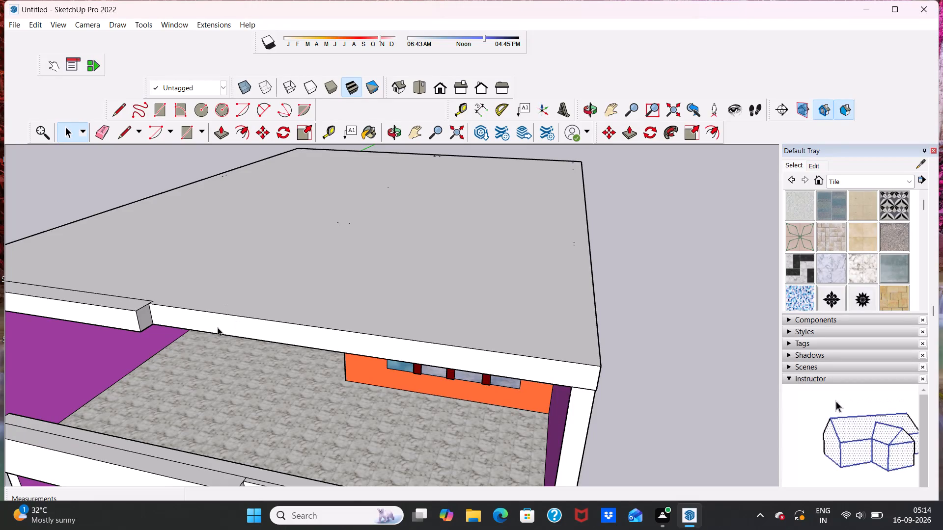
{"action": "middle_click_drag", "start_coordinate": [193, 332], "coordinate": [225, 285]}
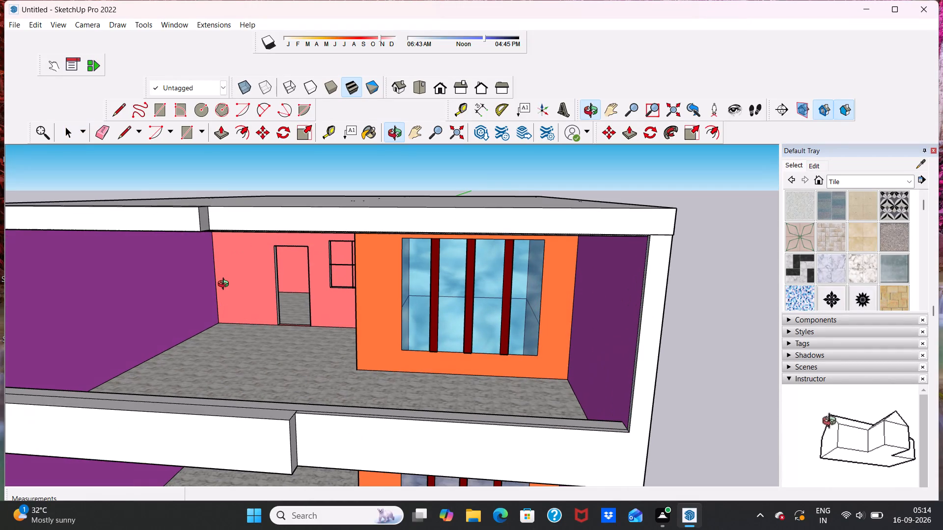
{"action": "middle_click_drag", "start_coordinate": [225, 285], "coordinate": [232, 266]}
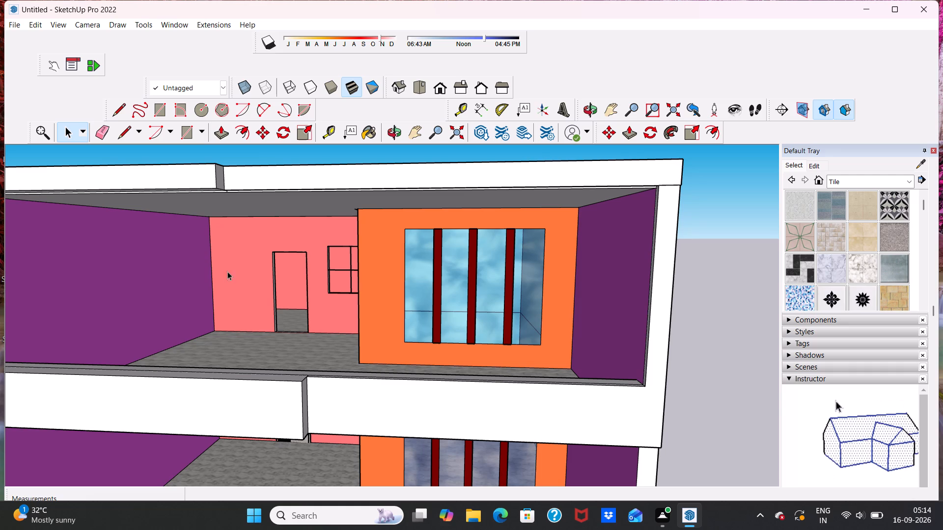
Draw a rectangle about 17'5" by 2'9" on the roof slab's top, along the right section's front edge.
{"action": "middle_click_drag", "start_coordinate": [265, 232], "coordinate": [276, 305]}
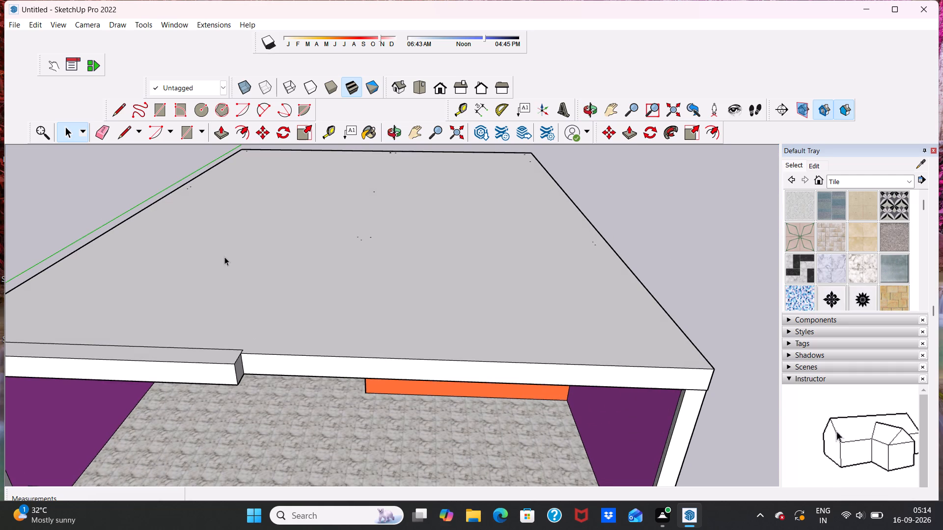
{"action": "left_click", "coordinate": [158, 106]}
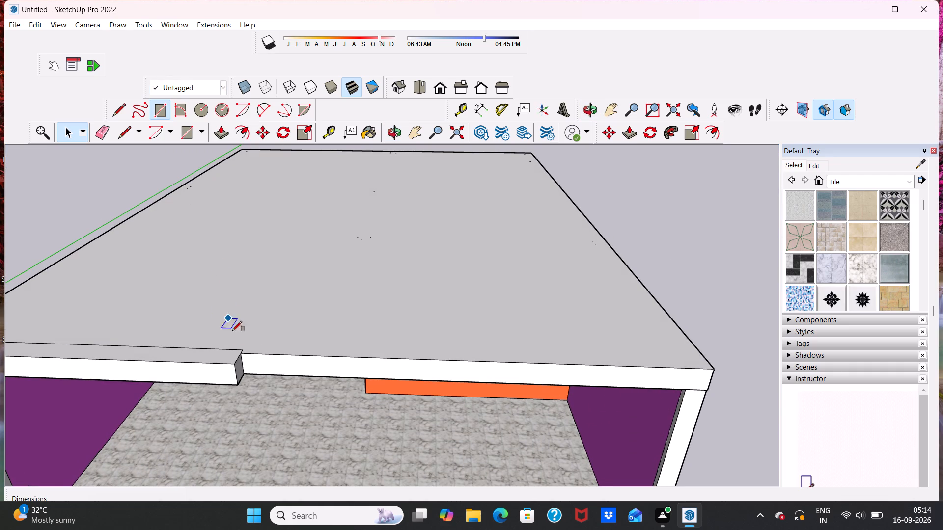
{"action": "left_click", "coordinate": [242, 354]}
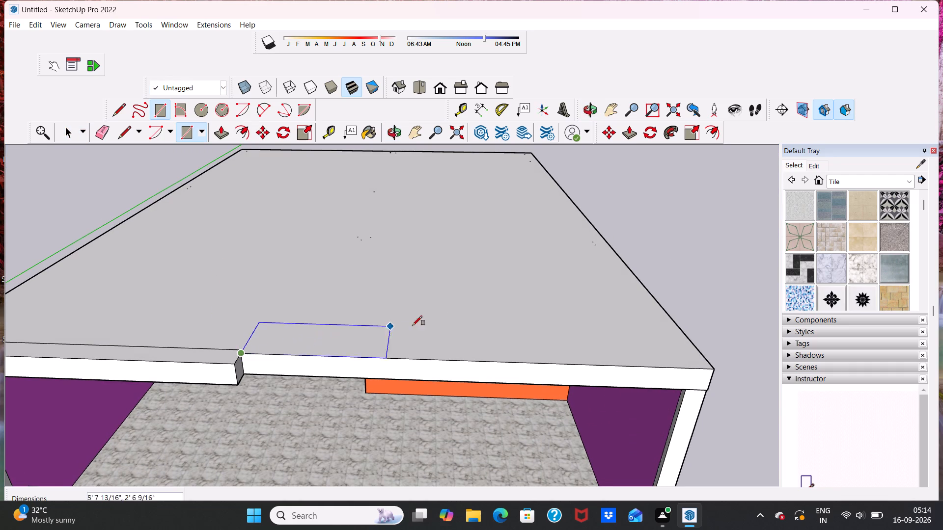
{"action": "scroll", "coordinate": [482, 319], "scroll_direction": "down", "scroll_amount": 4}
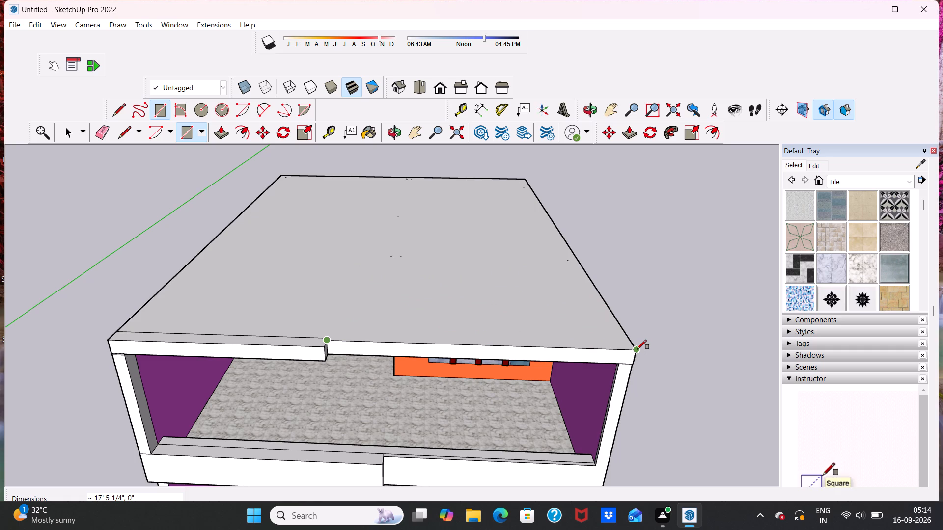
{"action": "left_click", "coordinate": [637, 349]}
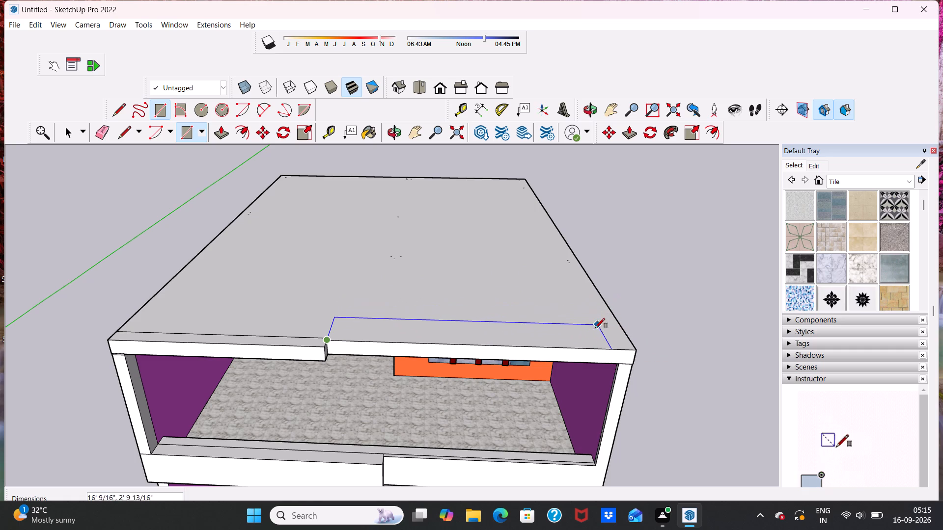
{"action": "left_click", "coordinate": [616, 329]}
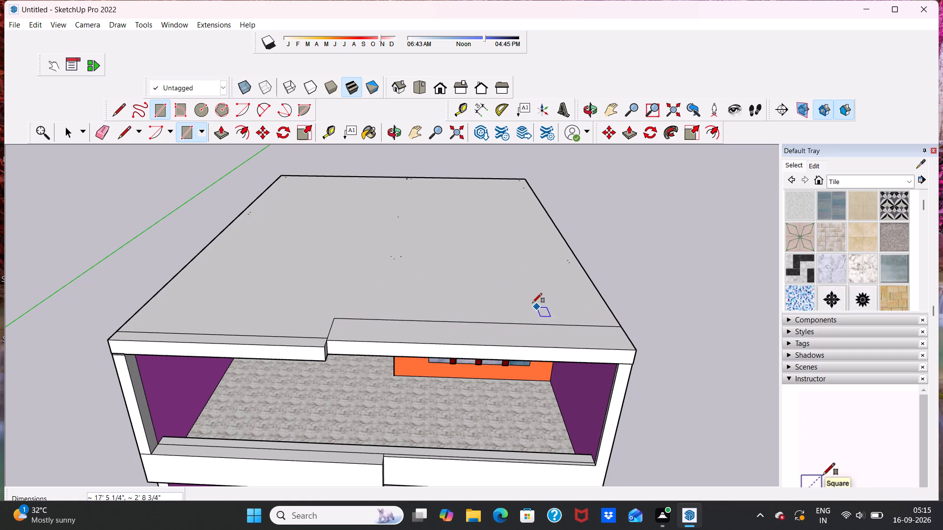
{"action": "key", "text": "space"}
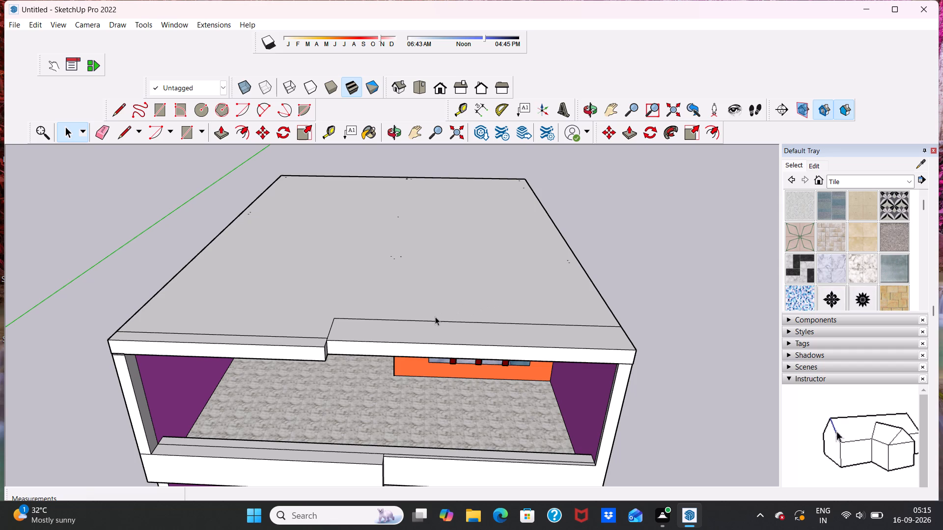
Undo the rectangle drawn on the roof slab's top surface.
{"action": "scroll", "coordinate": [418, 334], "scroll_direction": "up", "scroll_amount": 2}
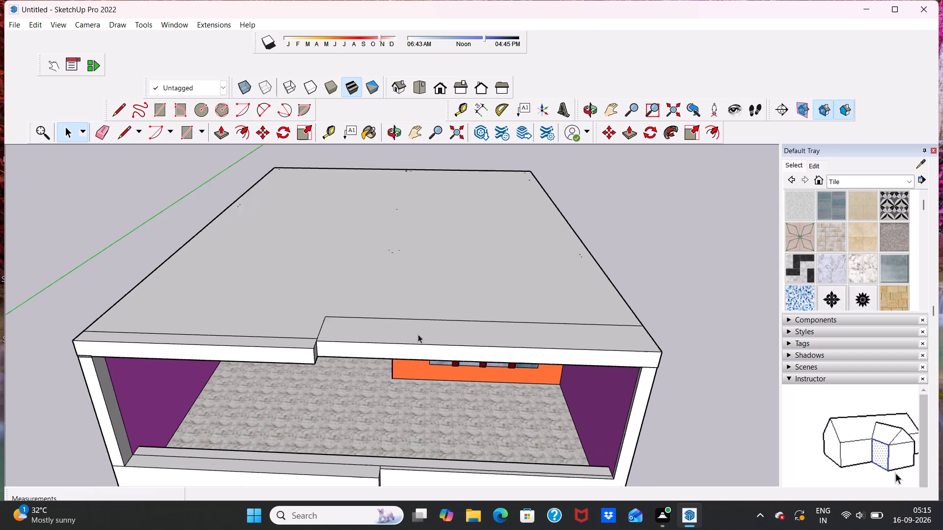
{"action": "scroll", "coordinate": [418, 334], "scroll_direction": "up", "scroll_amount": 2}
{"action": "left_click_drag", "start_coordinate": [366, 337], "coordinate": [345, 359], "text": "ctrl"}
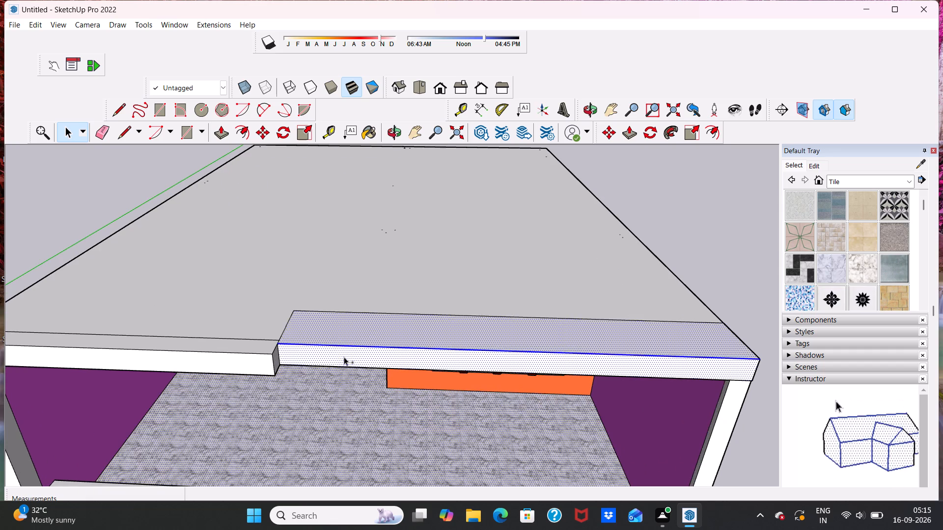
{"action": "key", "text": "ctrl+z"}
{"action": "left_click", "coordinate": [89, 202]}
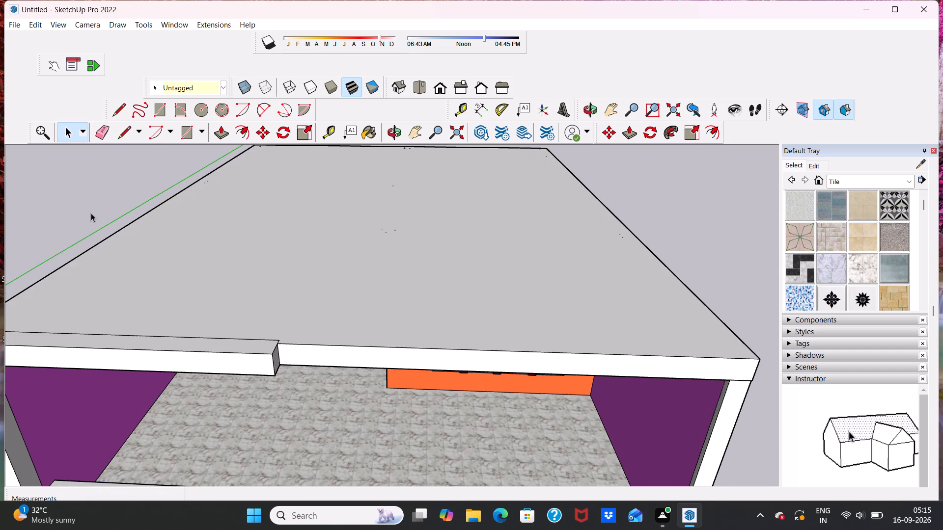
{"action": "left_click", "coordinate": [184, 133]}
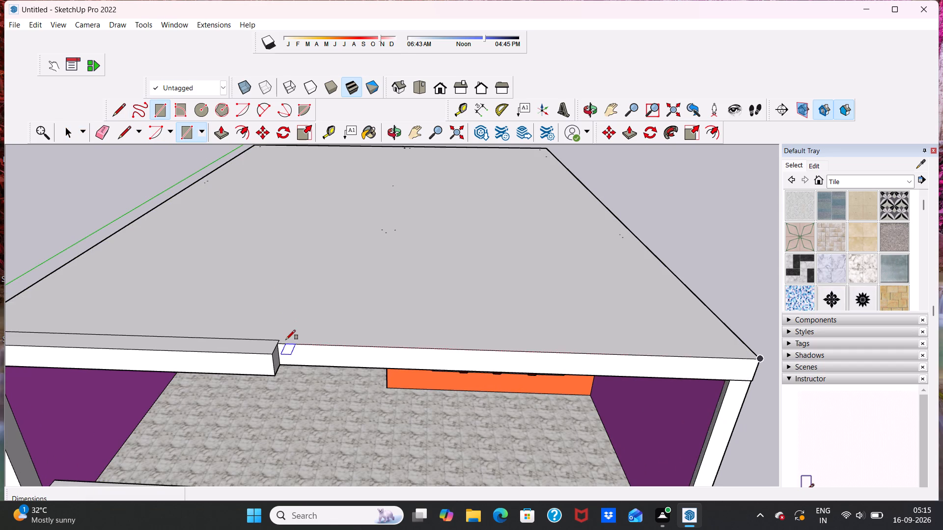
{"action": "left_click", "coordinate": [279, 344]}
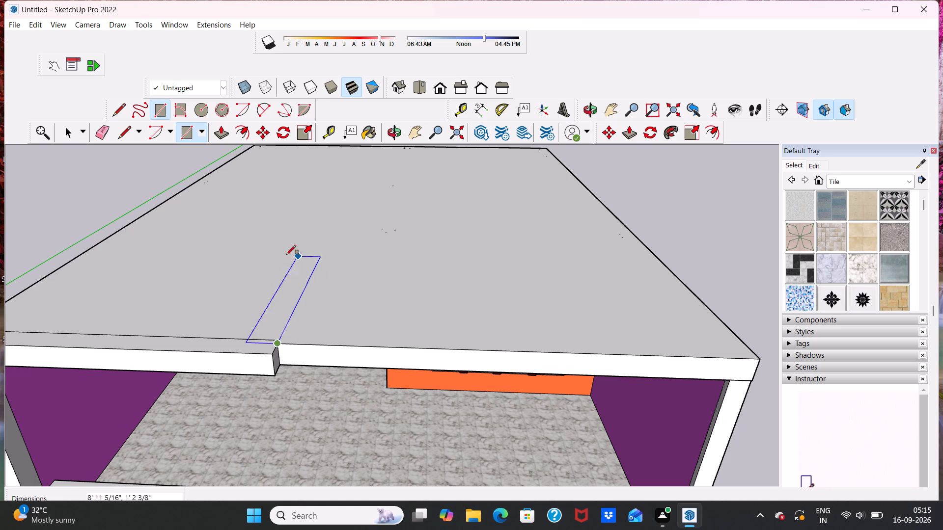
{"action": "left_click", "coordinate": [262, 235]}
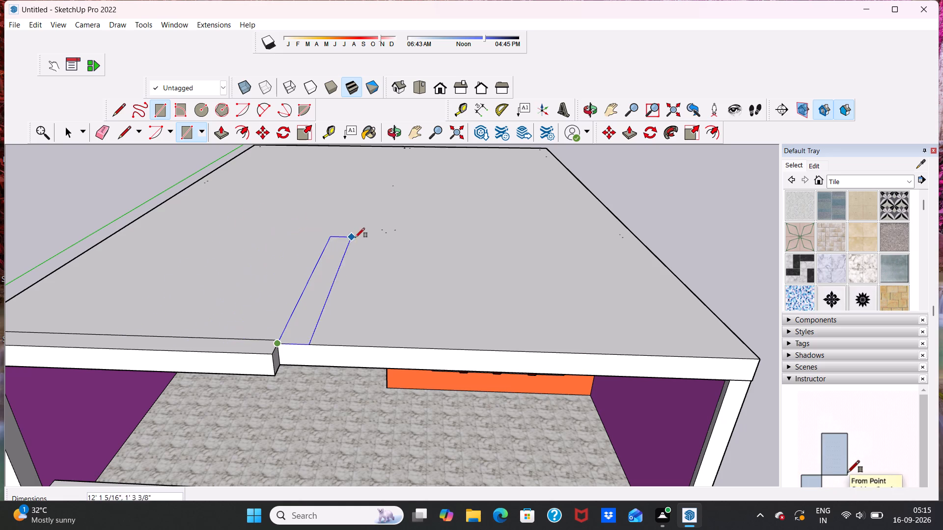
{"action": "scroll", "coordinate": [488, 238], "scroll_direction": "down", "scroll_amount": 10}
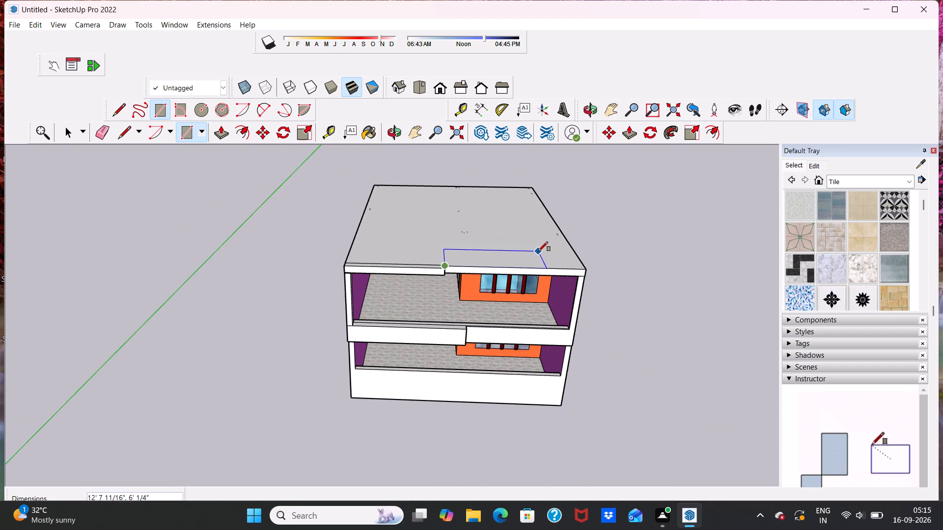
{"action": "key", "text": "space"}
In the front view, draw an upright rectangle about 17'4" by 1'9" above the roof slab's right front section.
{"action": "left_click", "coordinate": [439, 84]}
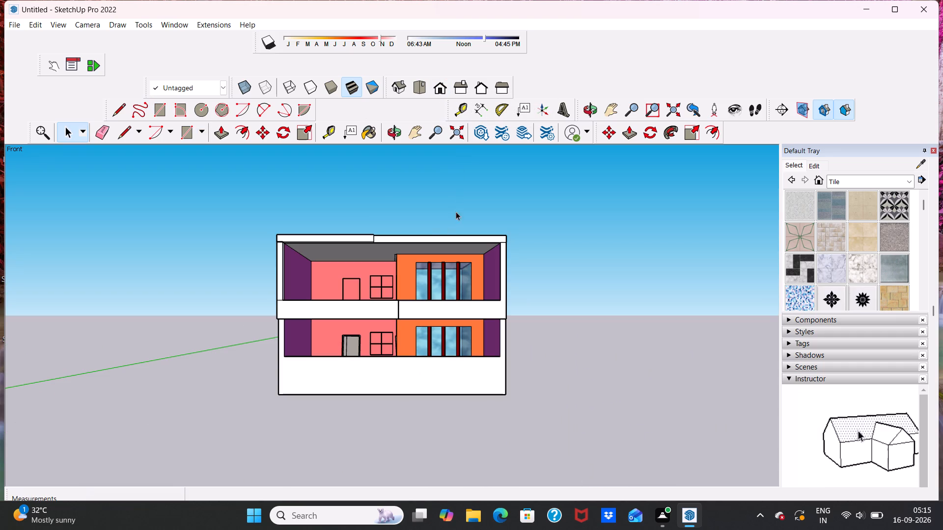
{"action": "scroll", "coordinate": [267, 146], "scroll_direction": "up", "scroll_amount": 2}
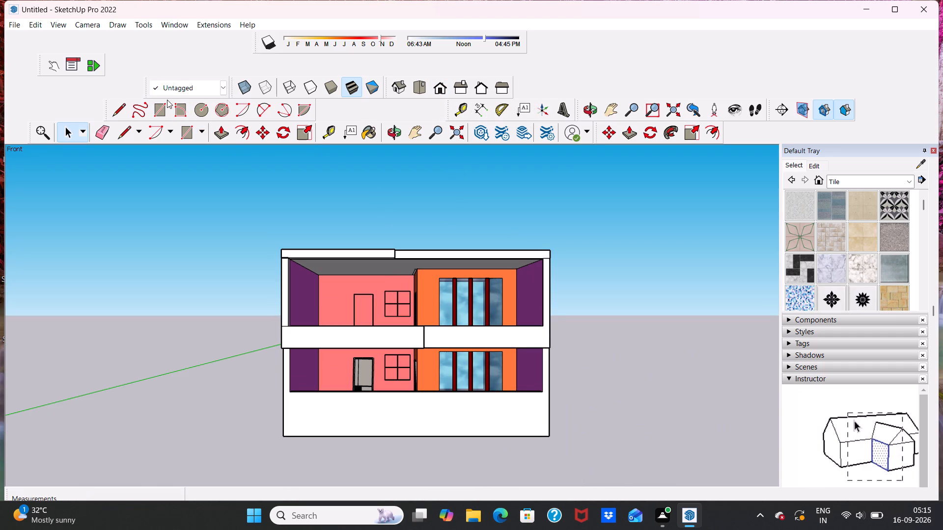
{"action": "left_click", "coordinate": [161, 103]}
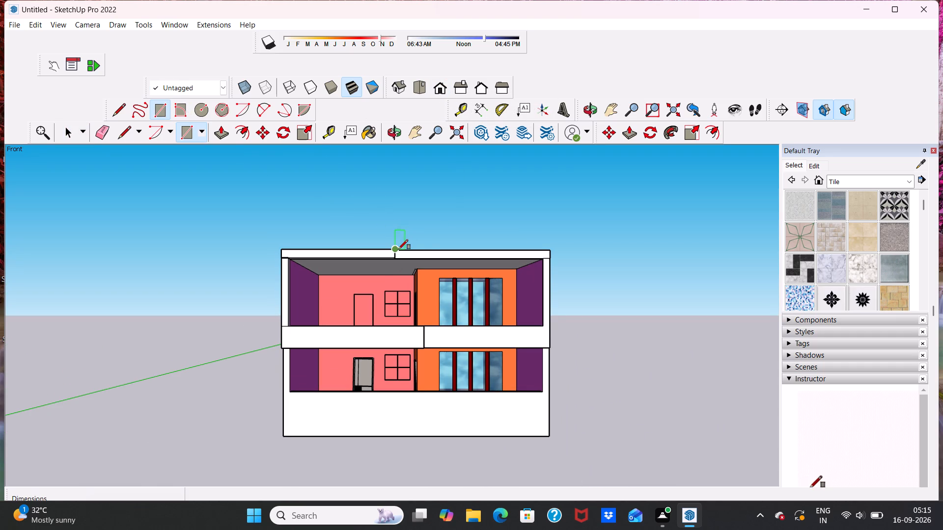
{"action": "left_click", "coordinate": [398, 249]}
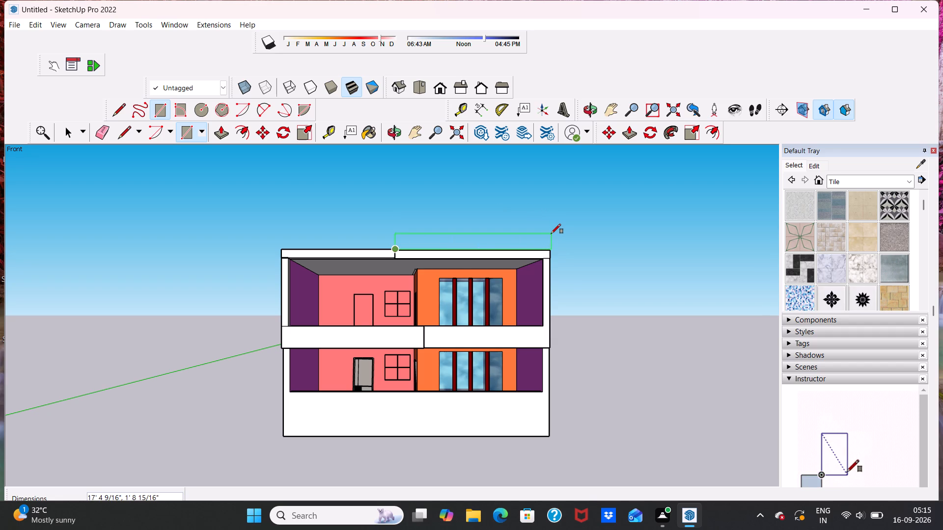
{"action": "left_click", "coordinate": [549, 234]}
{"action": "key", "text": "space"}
Examine how the upright rectangle's face sits against the roof slab's stepped front edge from above, the side and below.
{"action": "middle_click_drag", "start_coordinate": [503, 217], "coordinate": [491, 263]}
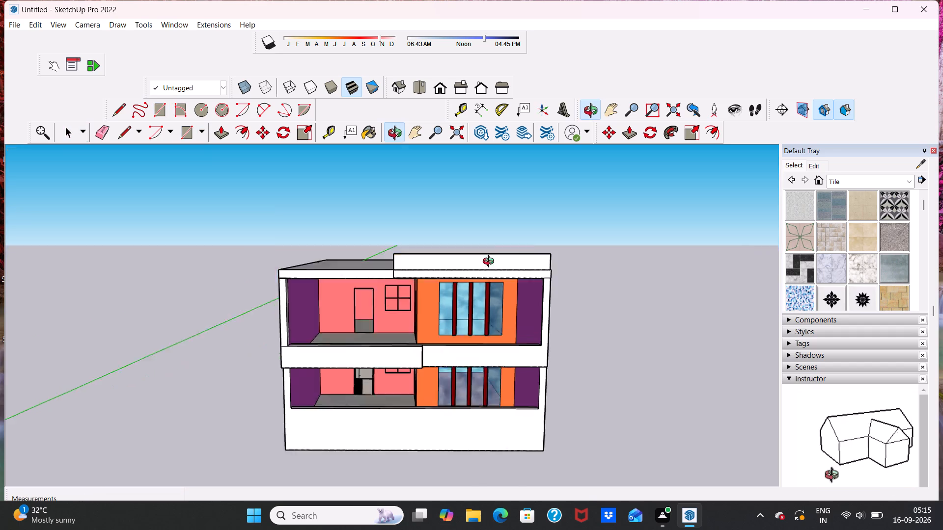
{"action": "middle_click_drag", "start_coordinate": [491, 263], "coordinate": [464, 302]}
{"action": "scroll", "coordinate": [388, 298], "scroll_direction": "up", "scroll_amount": 14}
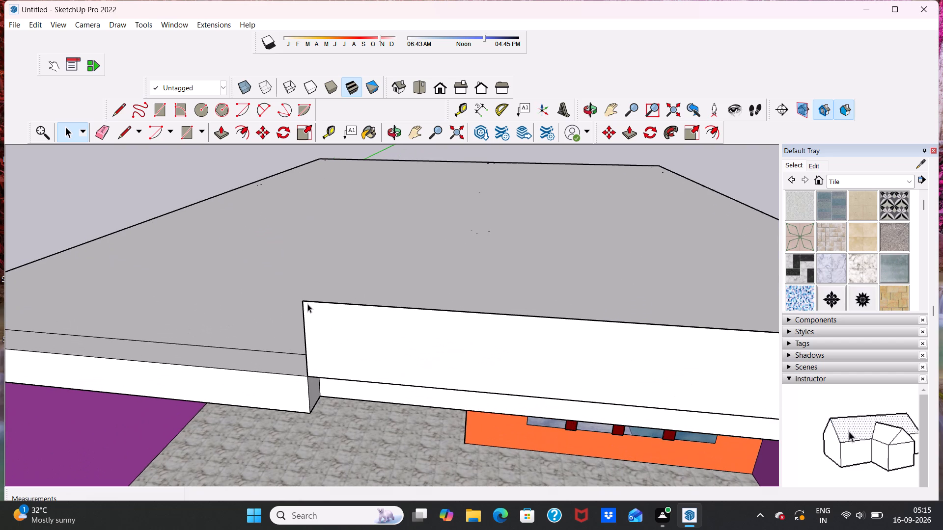
{"action": "middle_click_drag", "start_coordinate": [319, 294], "coordinate": [86, 354]}
{"action": "middle_click_drag", "start_coordinate": [110, 334], "coordinate": [164, 295]}
{"action": "double_click", "coordinate": [76, 330]}
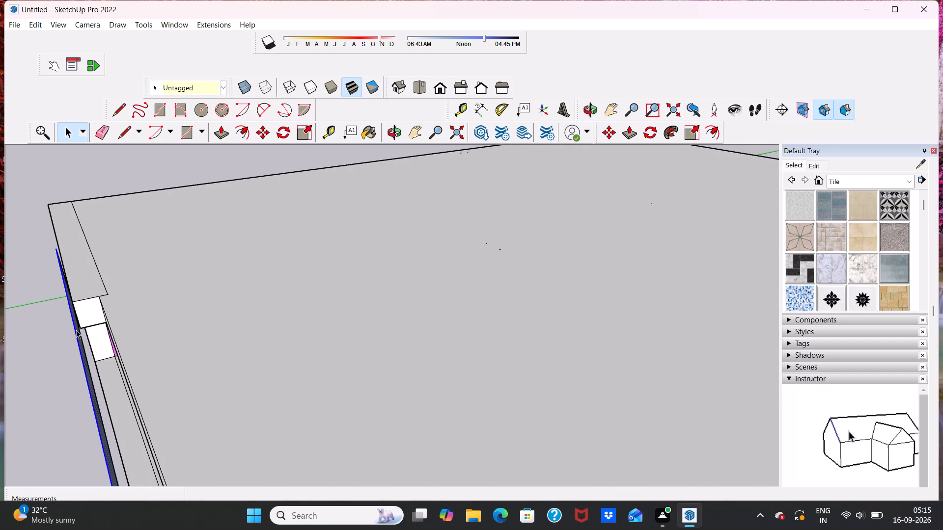
{"action": "left_click", "coordinate": [76, 330]}
{"action": "middle_click_drag", "start_coordinate": [55, 344], "coordinate": [269, 282]}
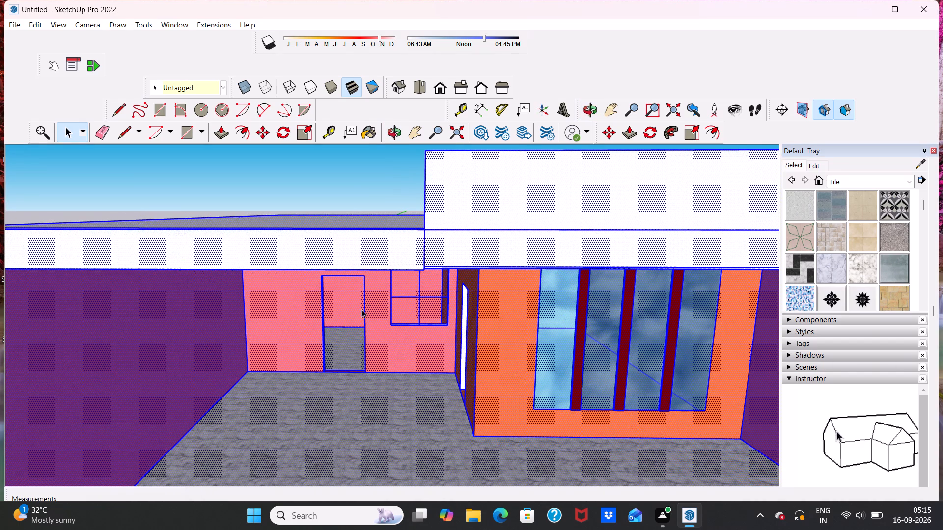
{"action": "double_click", "coordinate": [369, 304]}
{"action": "triple_click", "coordinate": [465, 205]}
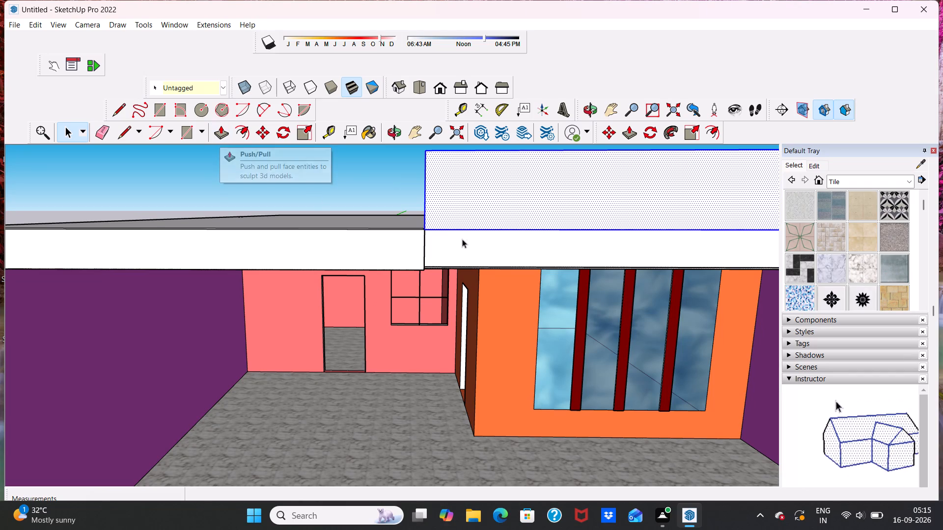
{"action": "middle_click_drag", "start_coordinate": [505, 209], "coordinate": [175, 217]}
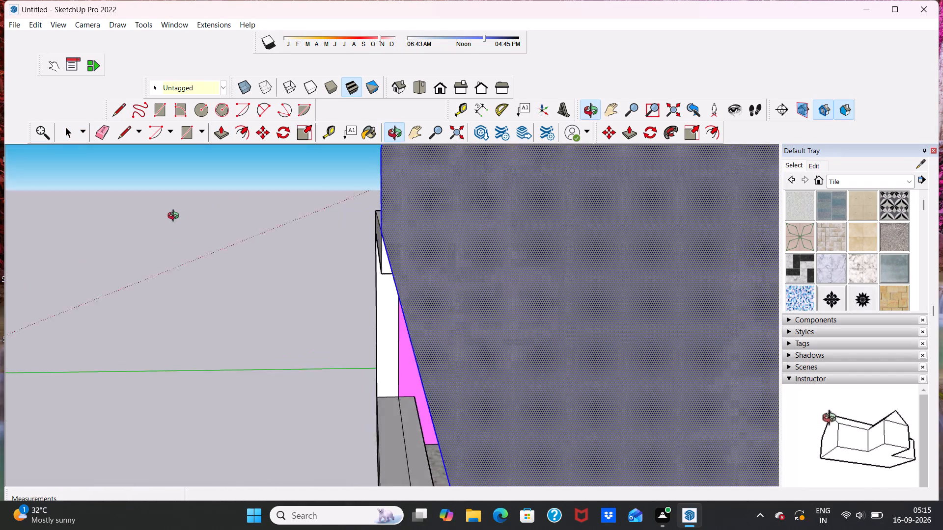
{"action": "middle_click_drag", "start_coordinate": [175, 217], "coordinate": [344, 186]}
{"action": "scroll", "coordinate": [446, 200], "scroll_direction": "up", "scroll_amount": 3}
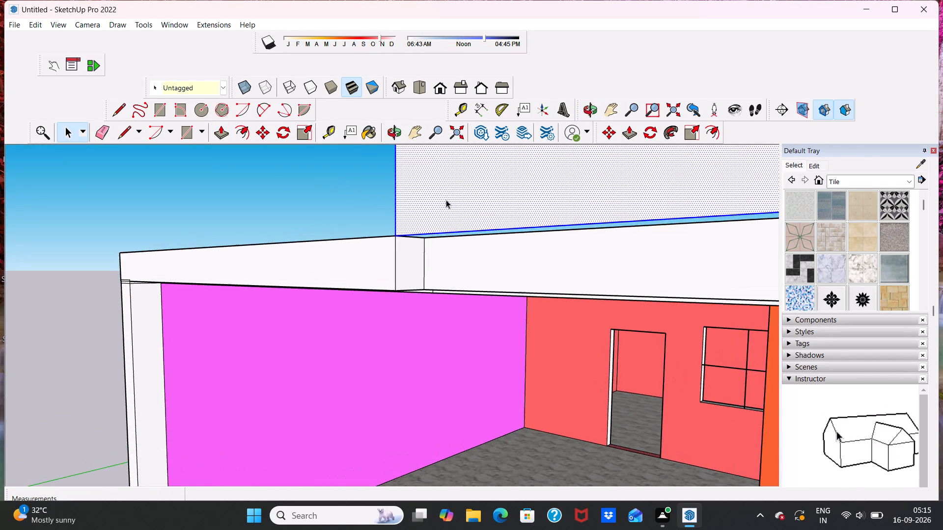
{"action": "scroll", "coordinate": [446, 200], "scroll_direction": "down", "scroll_amount": 4}
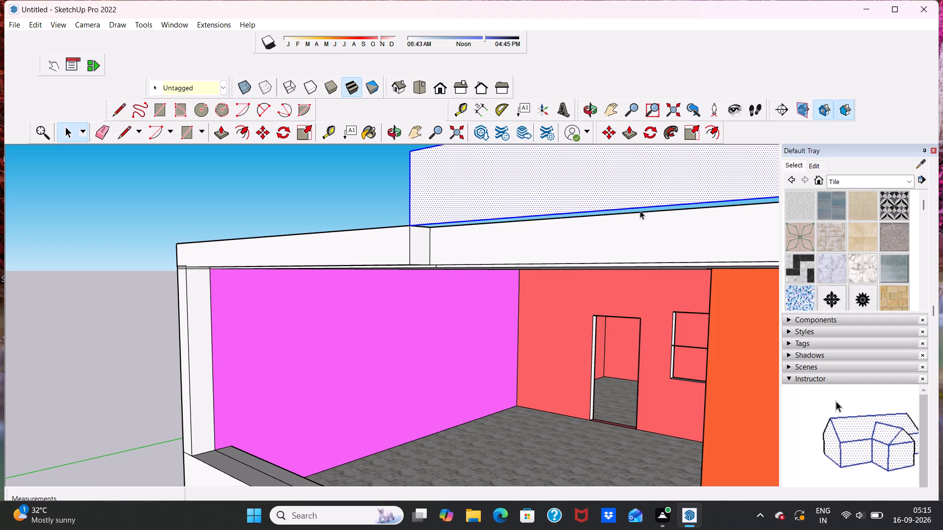
{"action": "scroll", "coordinate": [467, 220], "scroll_direction": "down", "scroll_amount": 9}
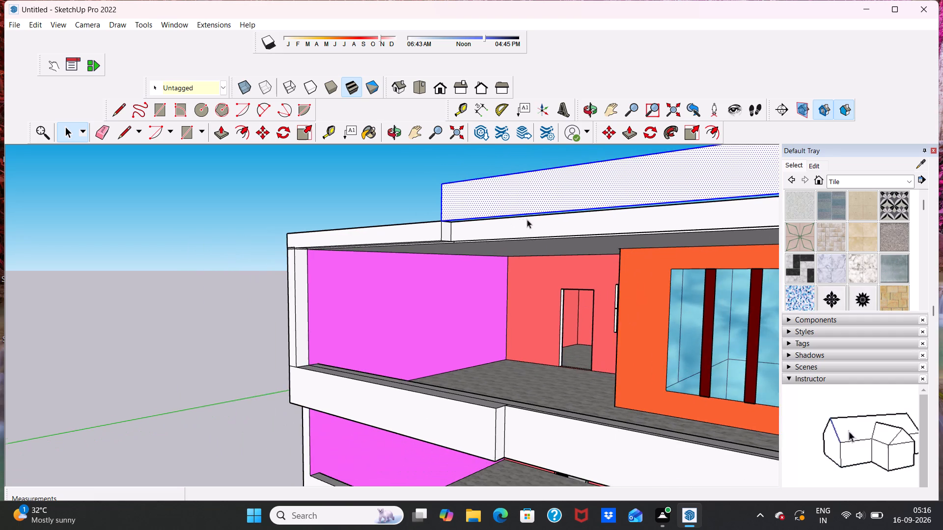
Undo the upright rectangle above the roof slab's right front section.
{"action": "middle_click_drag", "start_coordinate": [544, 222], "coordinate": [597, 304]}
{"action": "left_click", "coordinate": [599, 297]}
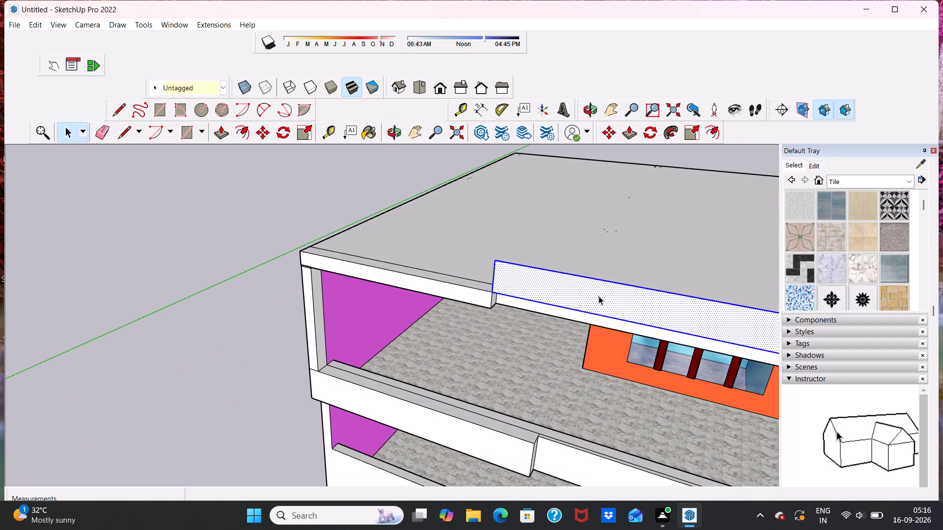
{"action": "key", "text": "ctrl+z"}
Examine the roof slab's stepped front edge and the whole facade from above.
{"action": "scroll", "coordinate": [501, 290], "scroll_direction": "up", "scroll_amount": 4}
{"action": "scroll", "coordinate": [492, 258], "scroll_direction": "down", "scroll_amount": 5}
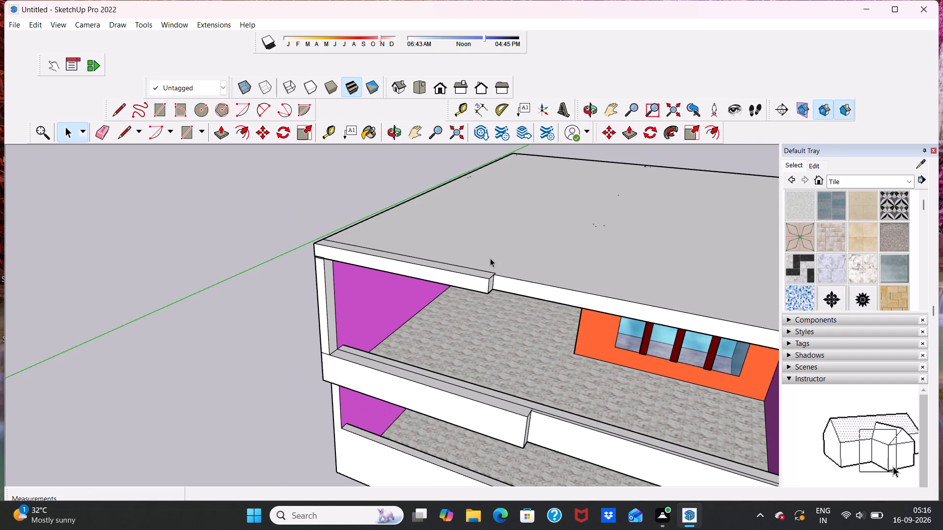
{"action": "scroll", "coordinate": [382, 226], "scroll_direction": "down", "scroll_amount": 5}
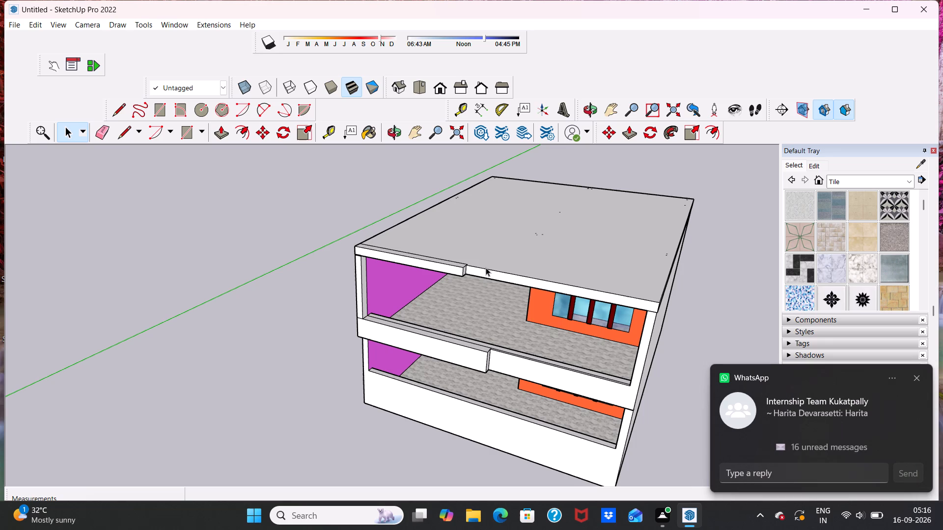
{"action": "middle_click_drag", "start_coordinate": [479, 299], "coordinate": [564, 274]}
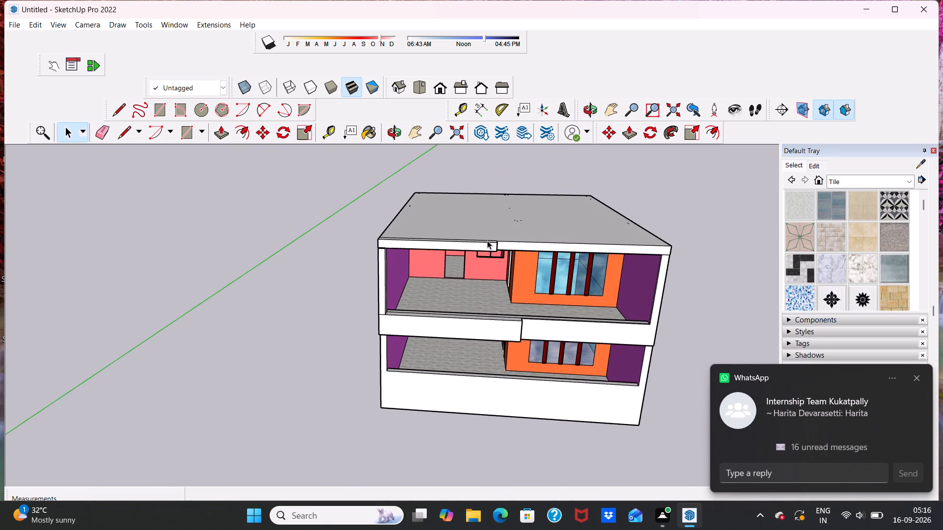
{"action": "scroll", "coordinate": [487, 234], "scroll_direction": "up", "scroll_amount": 3}
{"action": "scroll", "coordinate": [526, 254], "scroll_direction": "up", "scroll_amount": 9}
{"action": "scroll", "coordinate": [428, 199], "scroll_direction": "up", "scroll_amount": 2}
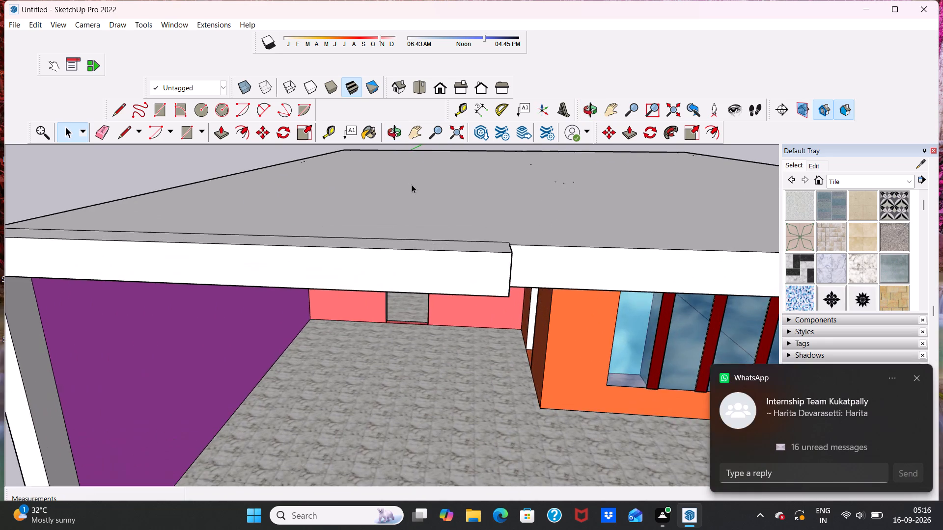
{"action": "scroll", "coordinate": [412, 186], "scroll_direction": "down", "scroll_amount": 9}
{"action": "scroll", "coordinate": [429, 223], "scroll_direction": "down", "scroll_amount": 2}
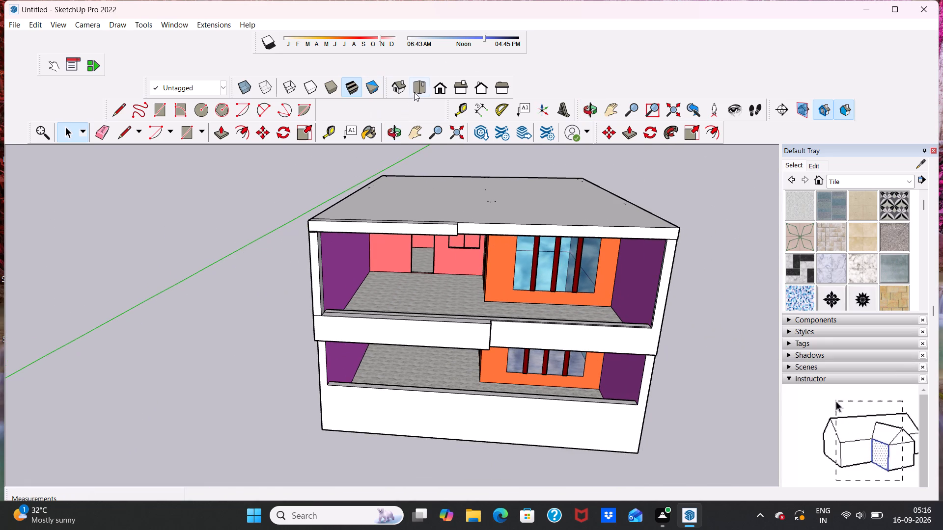
Draw an upright rectangle about 17'5" by 2'7" above the roof slab's right front section, between the step corner and the outer corner.
{"action": "left_click", "coordinate": [420, 89]}
{"action": "left_click", "coordinate": [435, 84]}
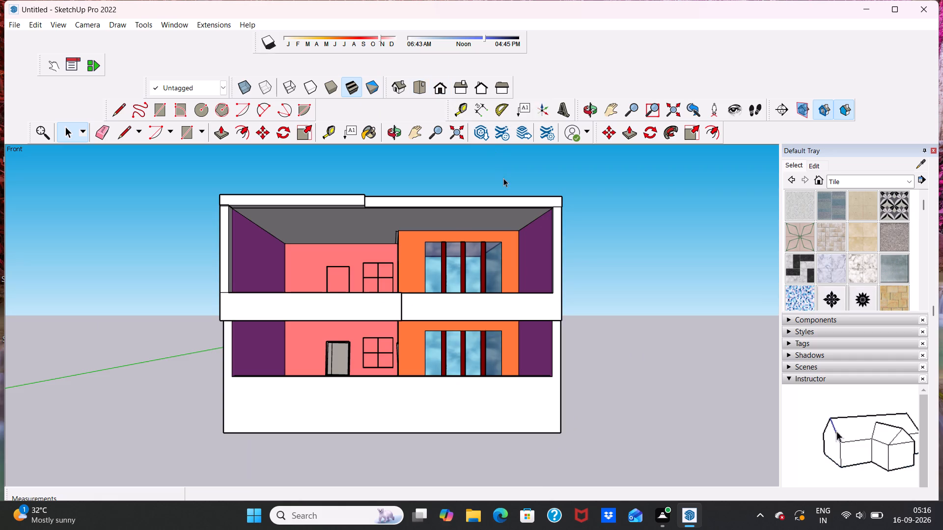
{"action": "left_click", "coordinate": [161, 108]}
{"action": "scroll", "coordinate": [371, 169], "scroll_direction": "up", "scroll_amount": 9}
{"action": "scroll", "coordinate": [372, 257], "scroll_direction": "down", "scroll_amount": 5}
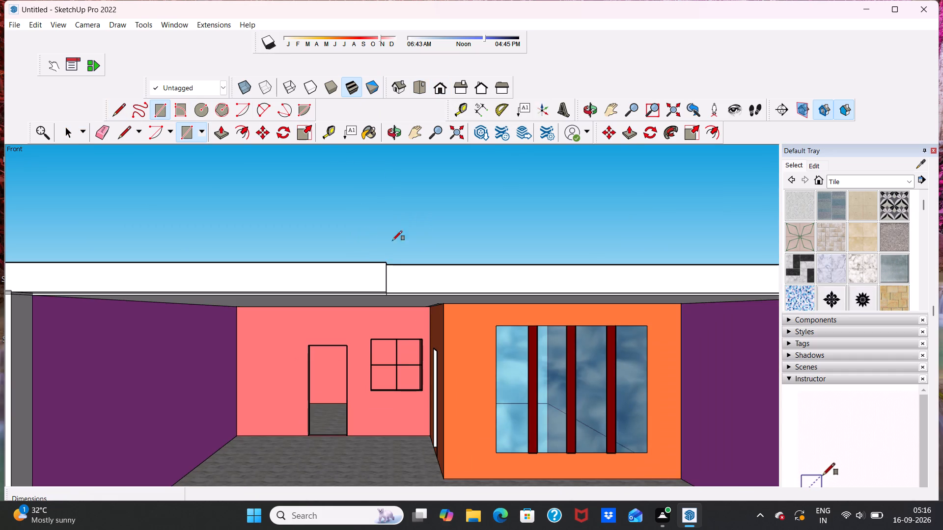
{"action": "scroll", "coordinate": [394, 257], "scroll_direction": "up", "scroll_amount": 3}
{"action": "scroll", "coordinate": [345, 295], "scroll_direction": "up", "scroll_amount": 2}
{"action": "scroll", "coordinate": [366, 286], "scroll_direction": "down", "scroll_amount": 5}
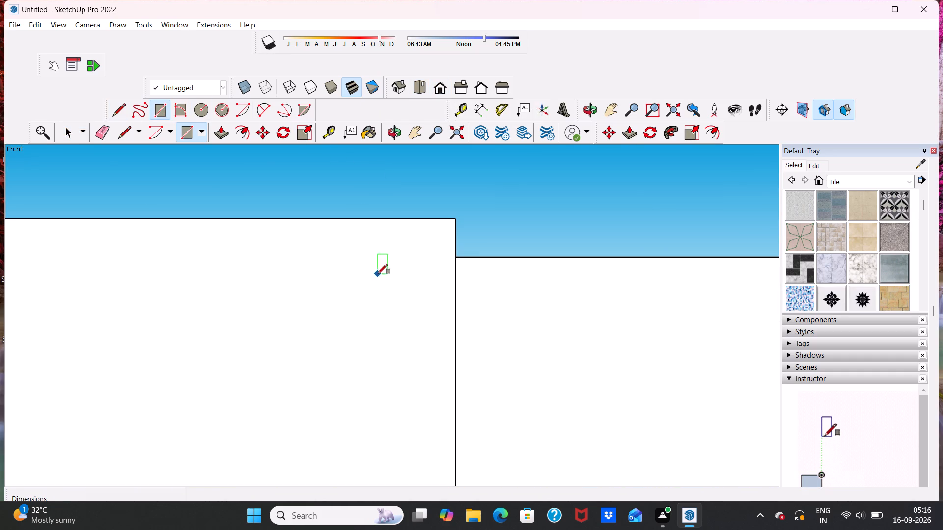
{"action": "middle_click_drag", "start_coordinate": [504, 267], "coordinate": [449, 285]}
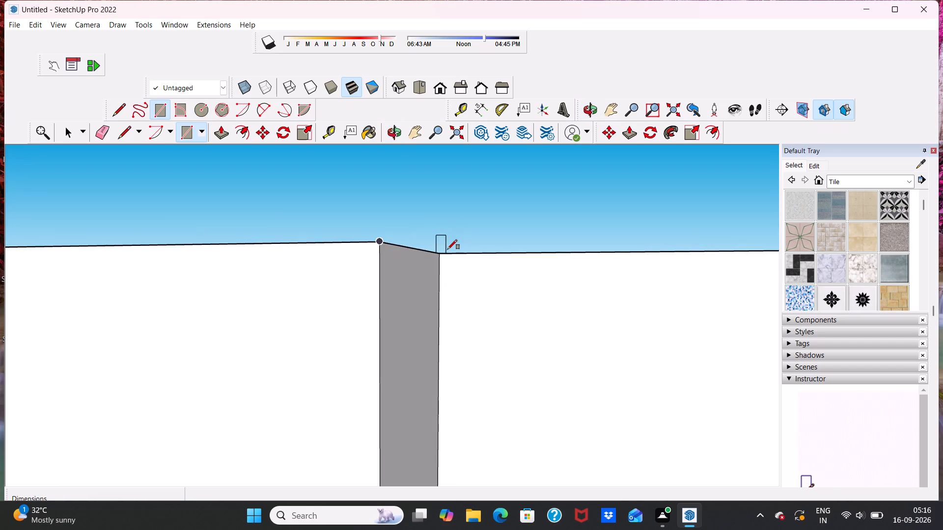
{"action": "left_click", "coordinate": [440, 252]}
{"action": "scroll", "coordinate": [526, 221], "scroll_direction": "down", "scroll_amount": 5}
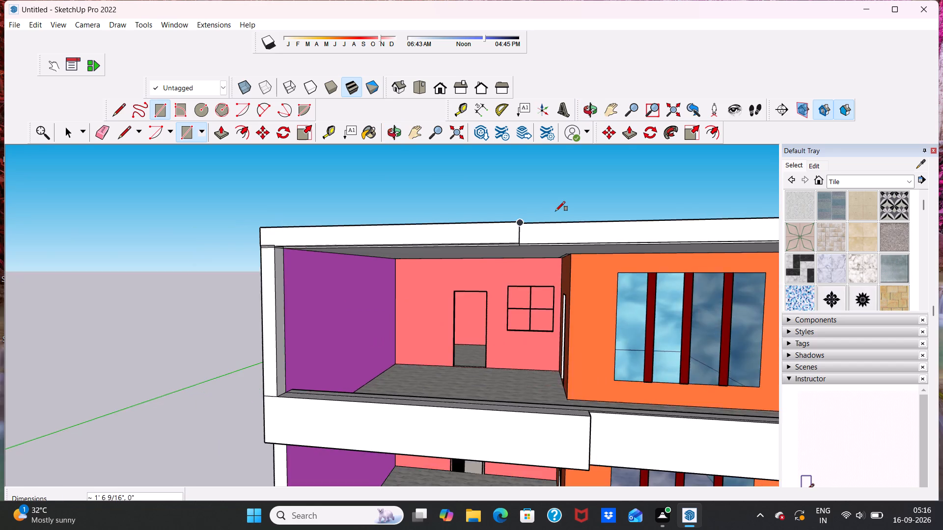
{"action": "scroll", "coordinate": [555, 211], "scroll_direction": "down", "scroll_amount": 4}
{"action": "scroll", "coordinate": [693, 182], "scroll_direction": "up", "scroll_amount": 2}
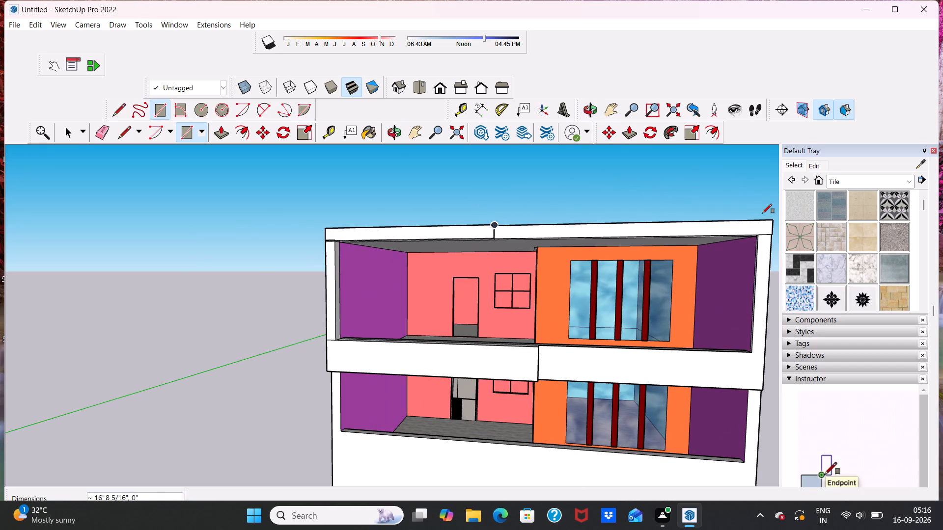
{"action": "left_click", "coordinate": [769, 220]}
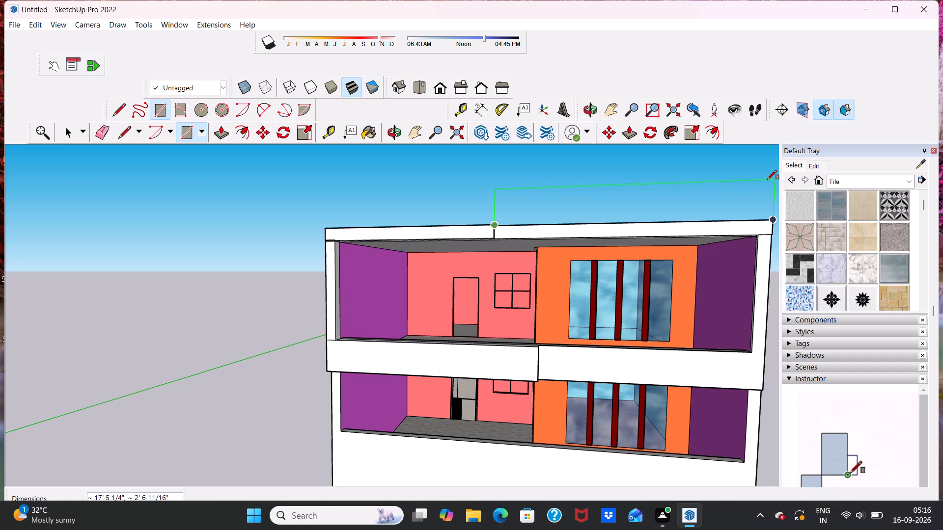
{"action": "left_click", "coordinate": [767, 180]}
Examine how the upright rectangle's face lines up with the roof slab's front edge from above, the side and below.
{"action": "right_click", "coordinate": [610, 218]}
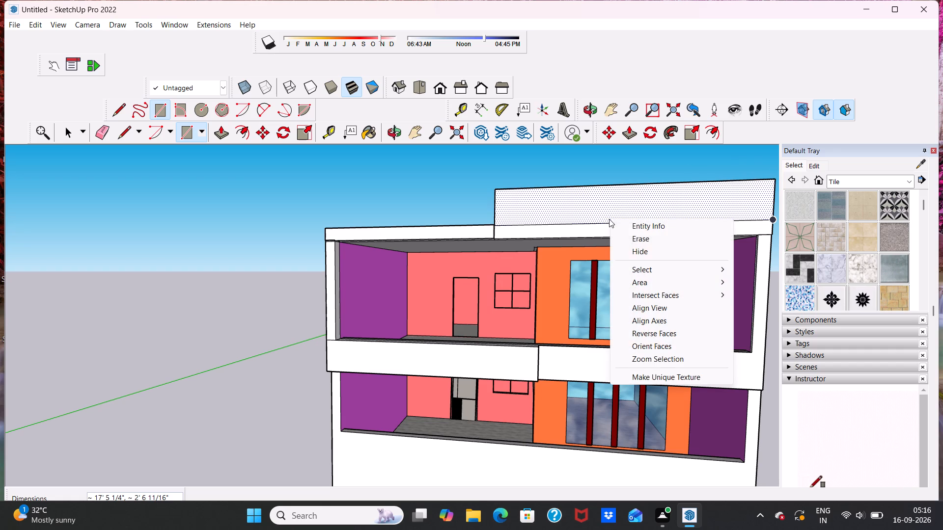
{"action": "key", "text": "space"}
{"action": "middle_click_drag", "start_coordinate": [578, 216], "coordinate": [469, 292]}
{"action": "left_click", "coordinate": [430, 193]}
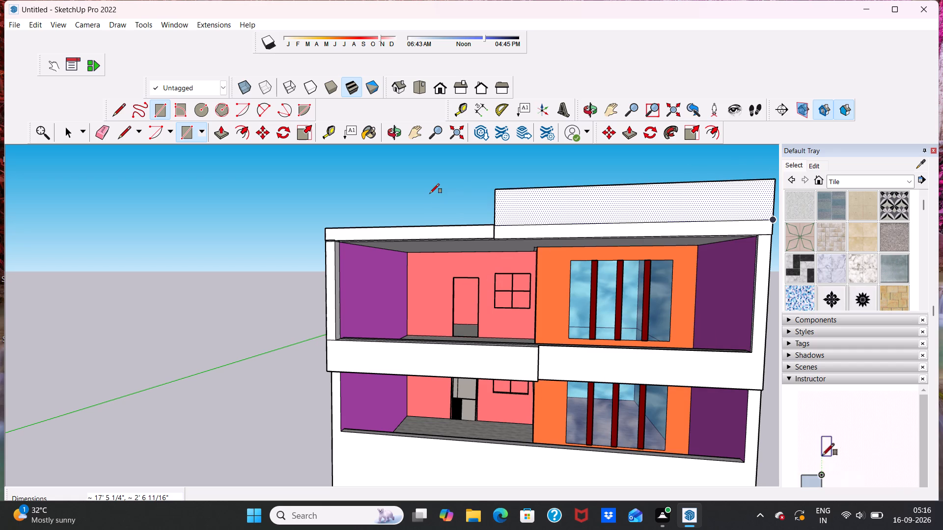
{"action": "key", "text": "space"}
{"action": "middle_click_drag", "start_coordinate": [521, 208], "coordinate": [412, 282]}
{"action": "left_click", "coordinate": [328, 245]}
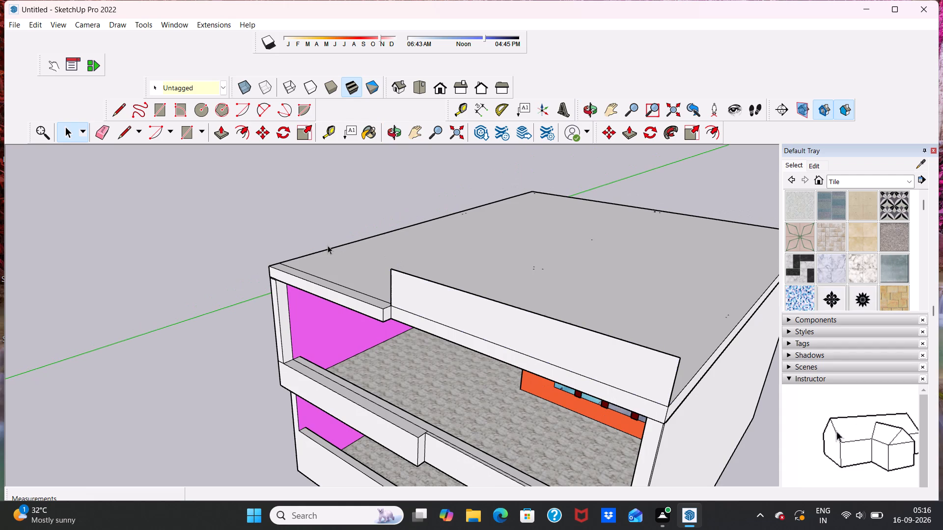
{"action": "left_click", "coordinate": [265, 214]}
{"action": "middle_click_drag", "start_coordinate": [333, 329], "coordinate": [524, 276]}
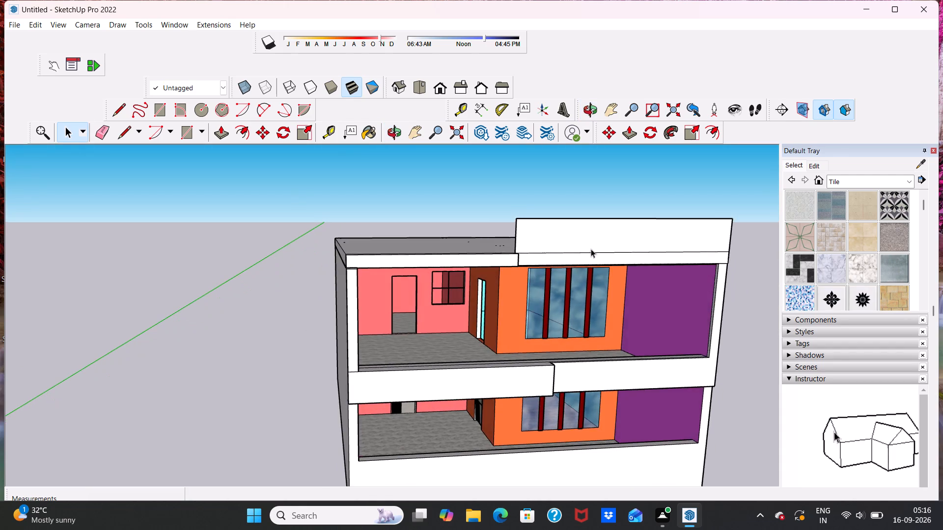
{"action": "scroll", "coordinate": [622, 220], "scroll_direction": "up", "scroll_amount": 4}
{"action": "scroll", "coordinate": [539, 271], "scroll_direction": "up", "scroll_amount": 3}
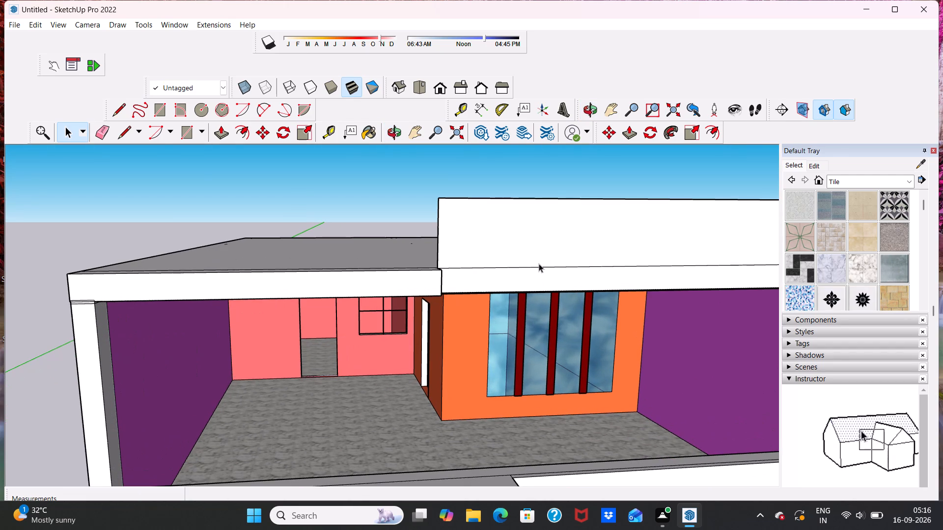
{"action": "left_click", "coordinate": [540, 265]}
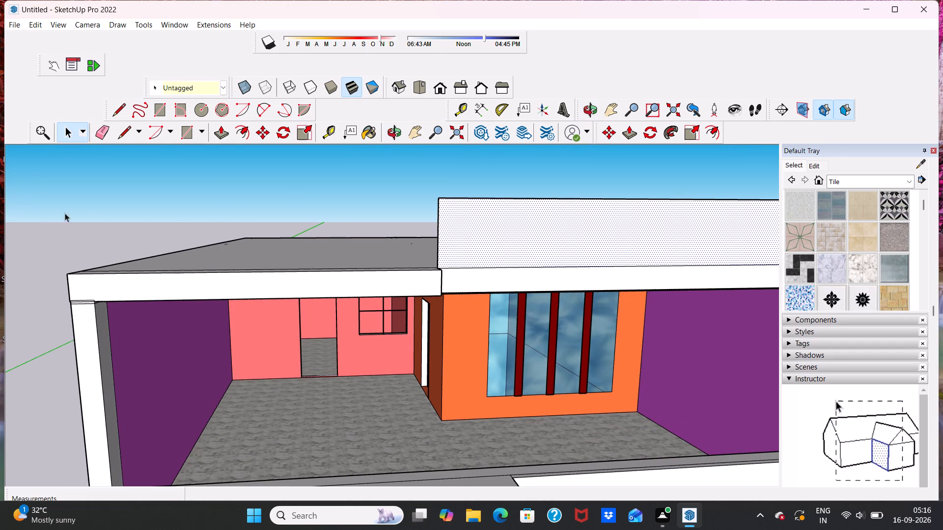
{"action": "left_click", "coordinate": [33, 216]}
{"action": "scroll", "coordinate": [509, 274], "scroll_direction": "down", "scroll_amount": 4}
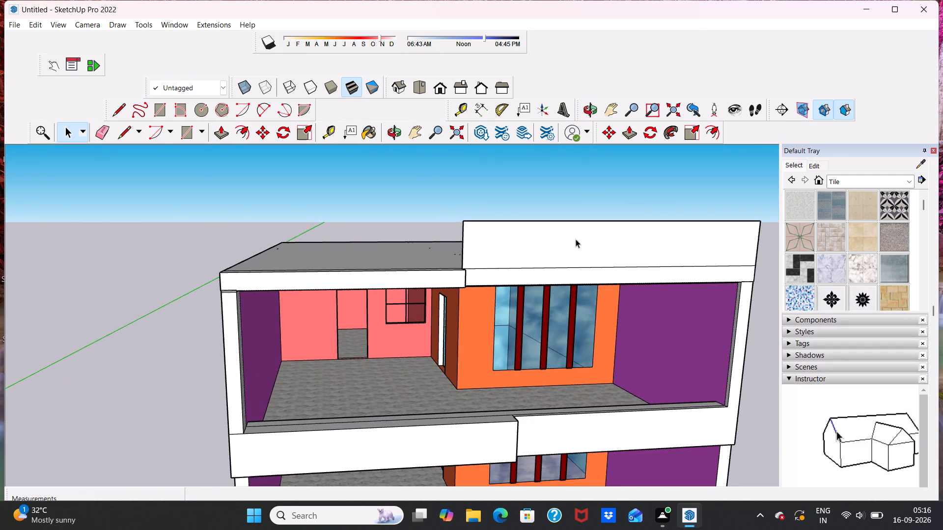
{"action": "scroll", "coordinate": [578, 245], "scroll_direction": "down", "scroll_amount": 3}
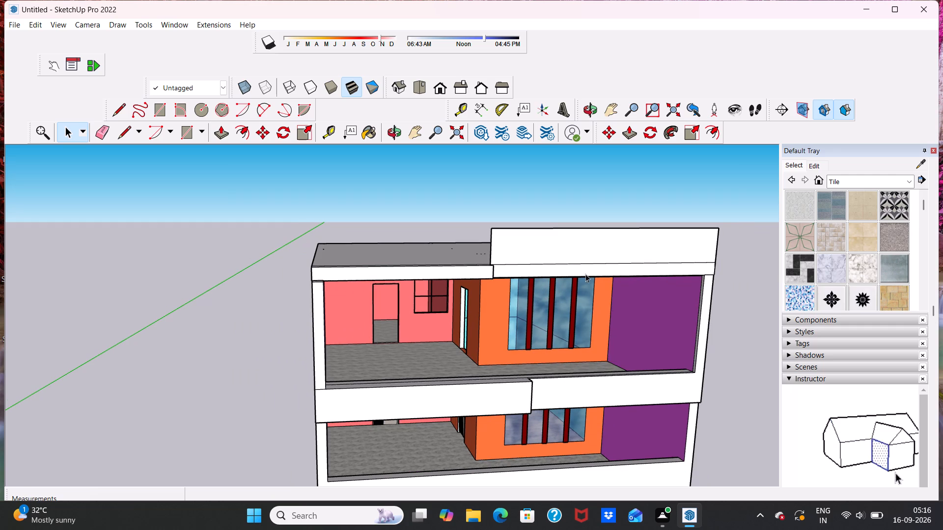
{"action": "scroll", "coordinate": [717, 306], "scroll_direction": "down", "scroll_amount": 2}
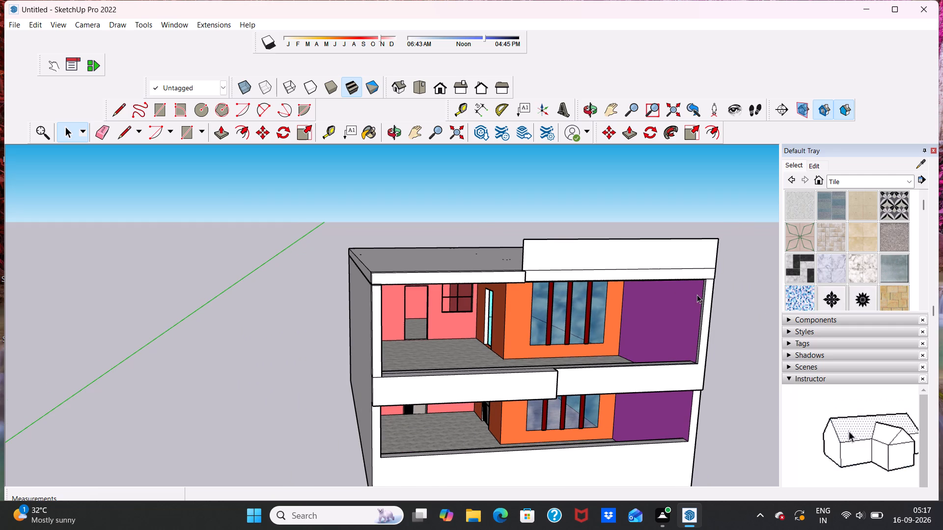
{"action": "scroll", "coordinate": [697, 294], "scroll_direction": "down", "scroll_amount": 3}
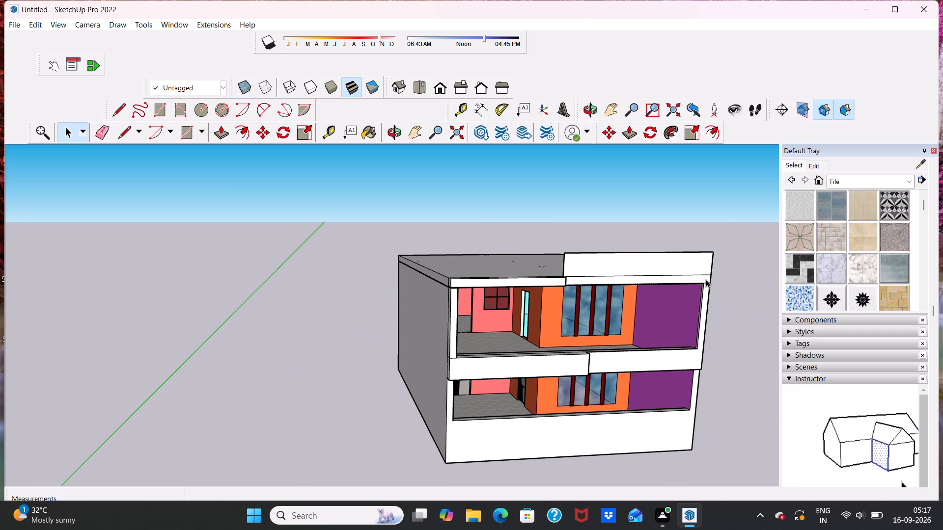
{"action": "middle_click_drag", "start_coordinate": [706, 279], "coordinate": [645, 290]}
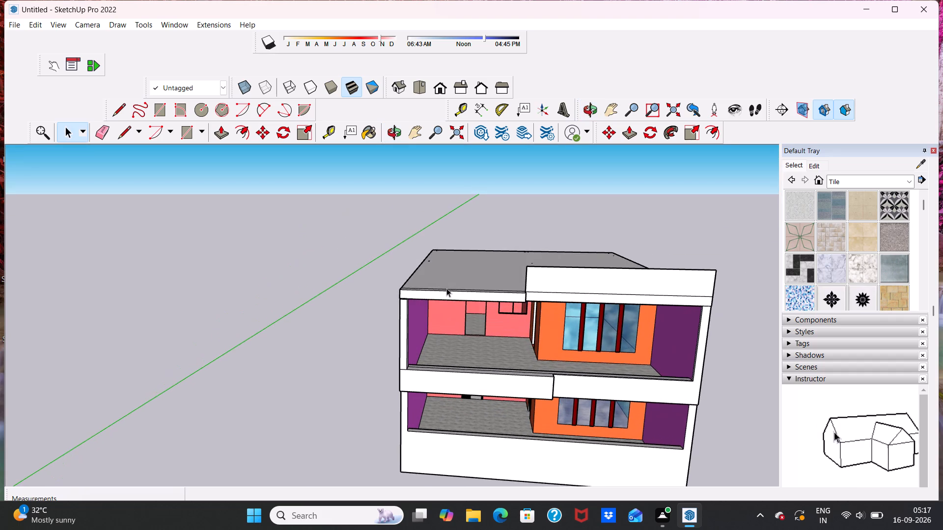
{"action": "middle_click_drag", "start_coordinate": [436, 287], "coordinate": [445, 230]}
{"action": "scroll", "coordinate": [564, 254], "scroll_direction": "up", "scroll_amount": 3}
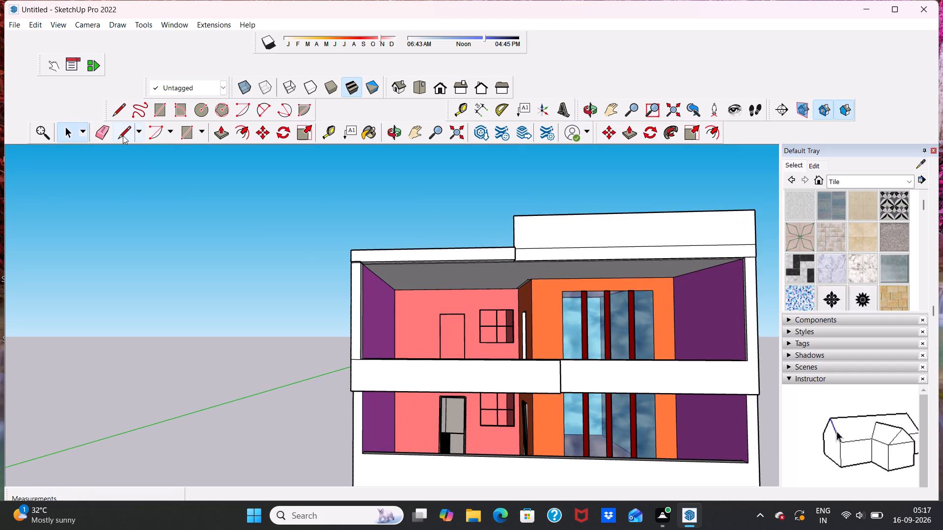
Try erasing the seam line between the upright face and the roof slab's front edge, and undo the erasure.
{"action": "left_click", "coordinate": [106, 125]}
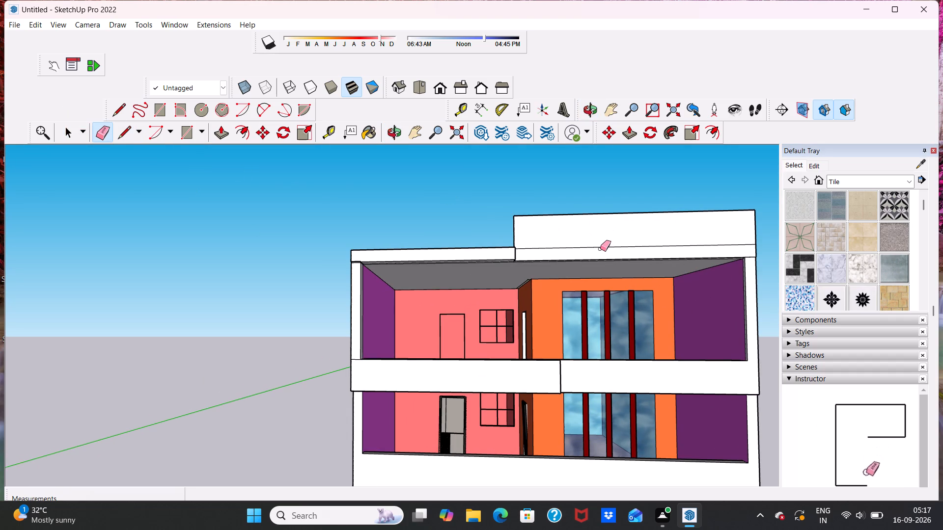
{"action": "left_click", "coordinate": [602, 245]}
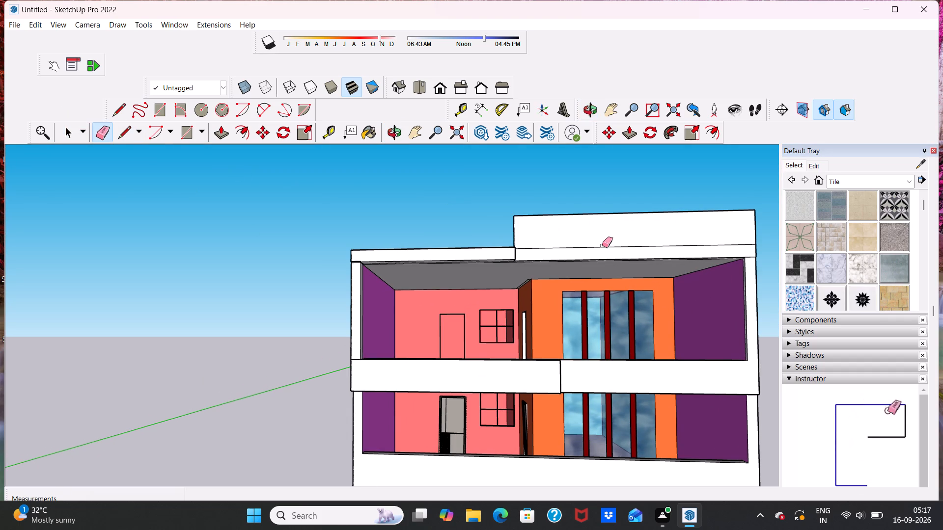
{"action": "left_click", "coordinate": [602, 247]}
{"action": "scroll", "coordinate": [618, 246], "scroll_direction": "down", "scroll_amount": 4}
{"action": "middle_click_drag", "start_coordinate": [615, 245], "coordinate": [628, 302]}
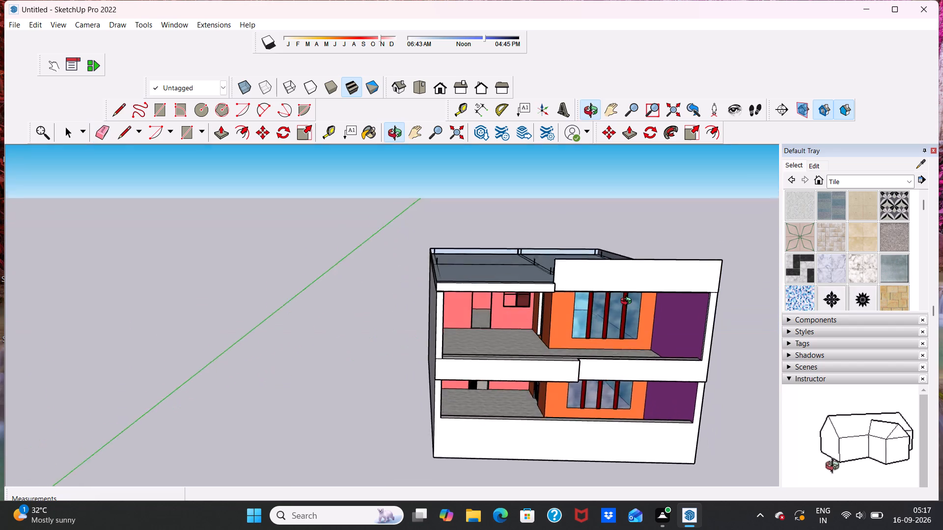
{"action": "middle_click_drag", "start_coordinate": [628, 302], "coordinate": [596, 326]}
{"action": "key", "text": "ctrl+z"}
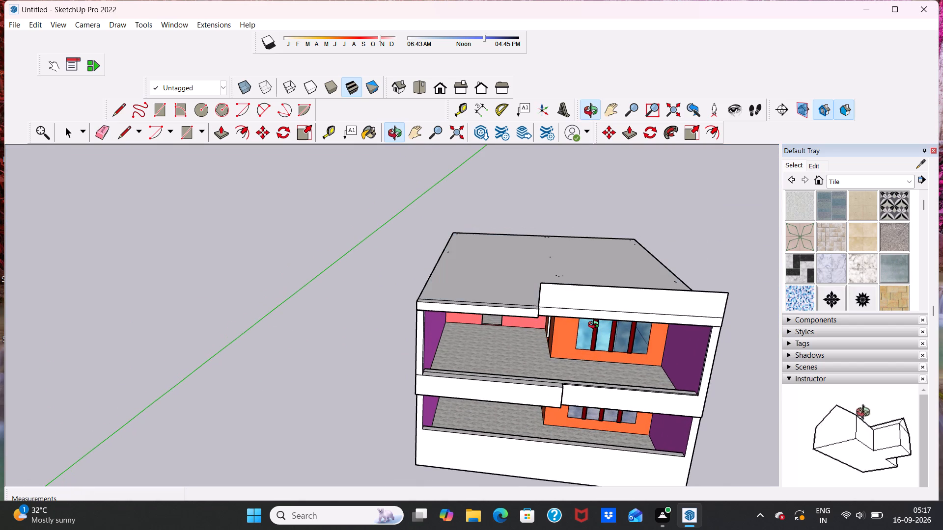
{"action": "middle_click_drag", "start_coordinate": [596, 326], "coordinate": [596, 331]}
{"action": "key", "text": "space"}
Examine the upright face and the roof slab from the front, above and behind.
{"action": "middle_click_drag", "start_coordinate": [601, 320], "coordinate": [492, 273]}
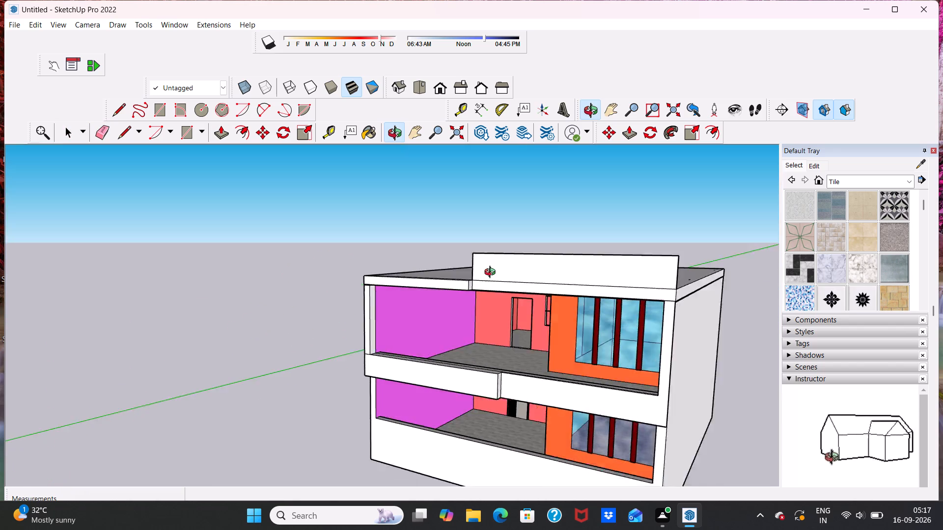
{"action": "middle_click_drag", "start_coordinate": [492, 273], "coordinate": [581, 284]}
{"action": "scroll", "coordinate": [724, 269], "scroll_direction": "up", "scroll_amount": 4}
{"action": "middle_click_drag", "start_coordinate": [660, 296], "coordinate": [633, 341]}
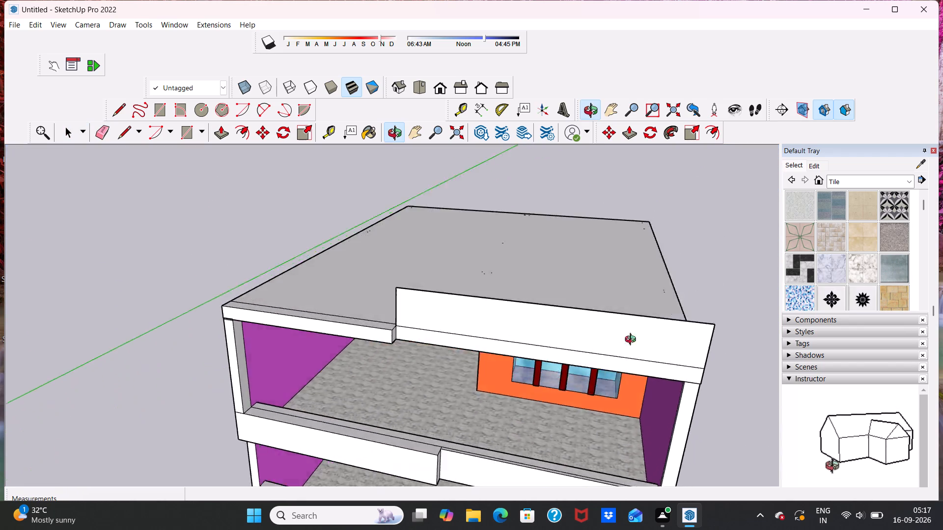
{"action": "middle_click_drag", "start_coordinate": [633, 341], "coordinate": [498, 318]}
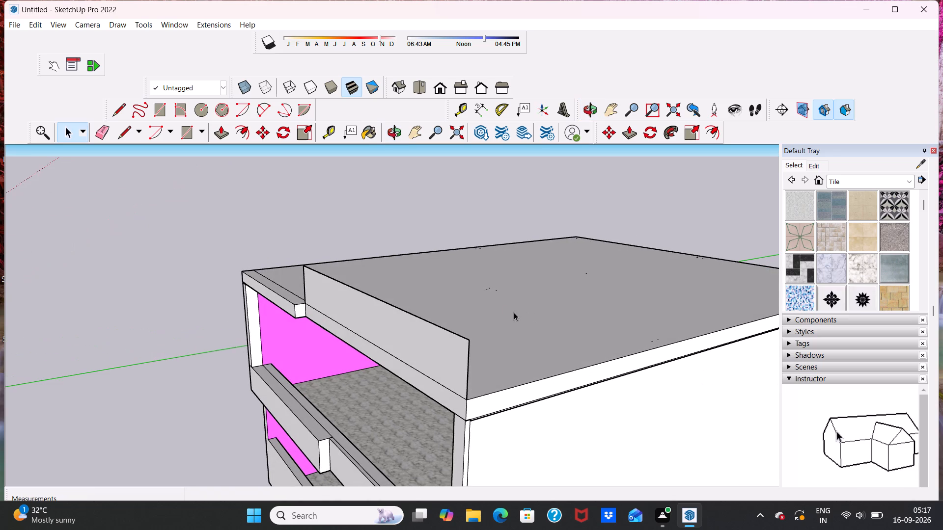
{"action": "middle_click_drag", "start_coordinate": [514, 312], "coordinate": [318, 309]}
{"action": "scroll", "coordinate": [283, 310], "scroll_direction": "up", "scroll_amount": 4}
{"action": "scroll", "coordinate": [175, 270], "scroll_direction": "down", "scroll_amount": 3}
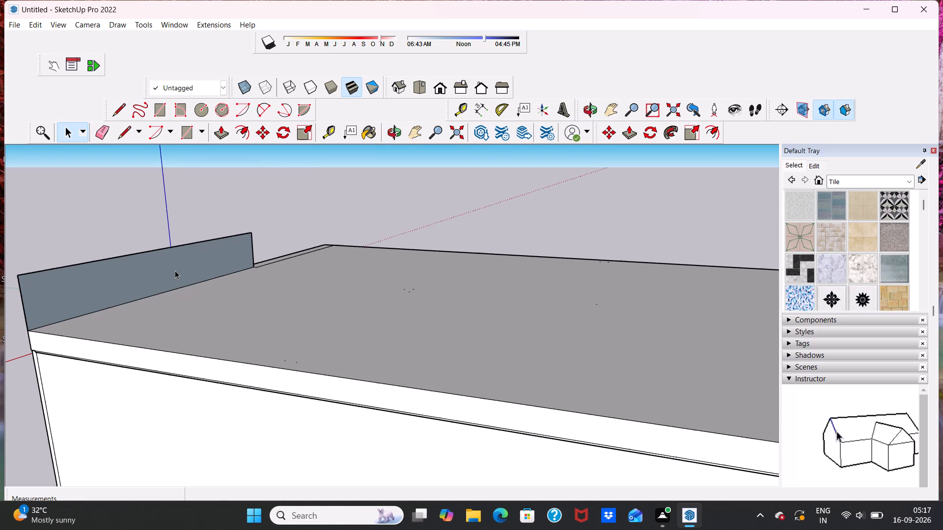
{"action": "scroll", "coordinate": [175, 270], "scroll_direction": "down", "scroll_amount": 2}
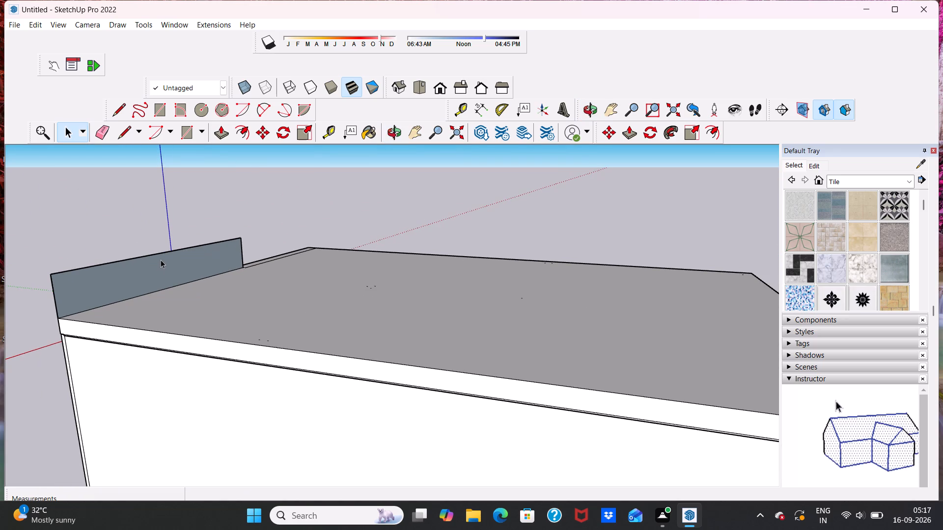
{"action": "middle_click_drag", "start_coordinate": [162, 260], "coordinate": [281, 277]}
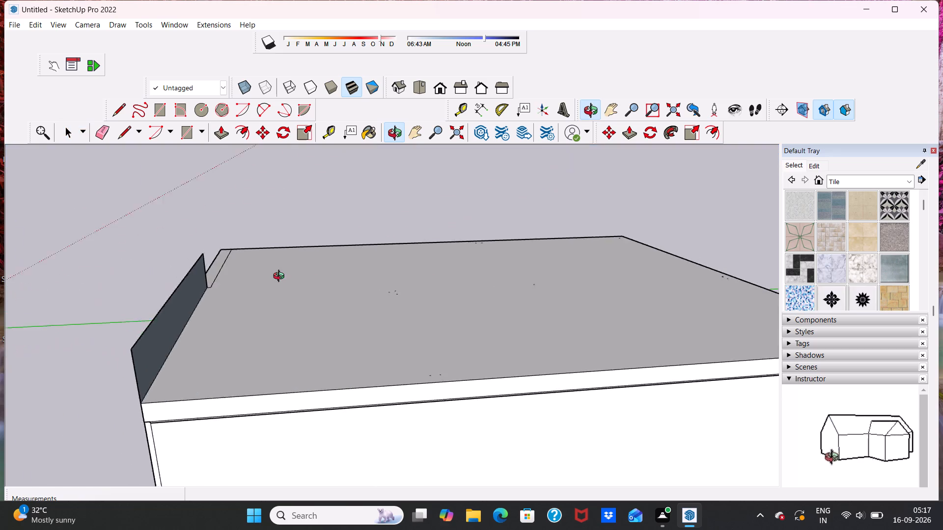
{"action": "middle_click_drag", "start_coordinate": [281, 277], "coordinate": [373, 271]}
Push/Pull the upright face inward over the roof slab to make the parapet 1' thick.
{"action": "scroll", "coordinate": [371, 271], "scroll_direction": "up", "scroll_amount": 1}
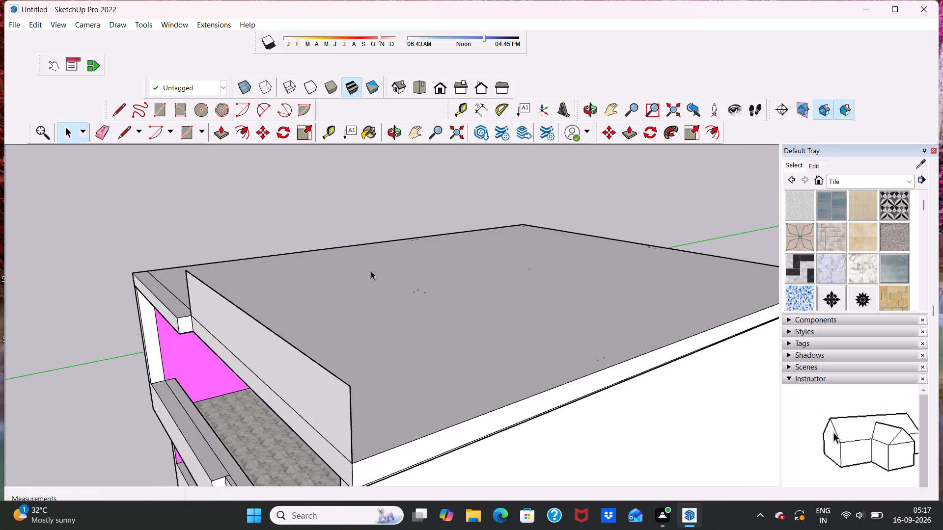
{"action": "scroll", "coordinate": [371, 271], "scroll_direction": "up", "scroll_amount": 1}
{"action": "left_click", "coordinate": [228, 344]}
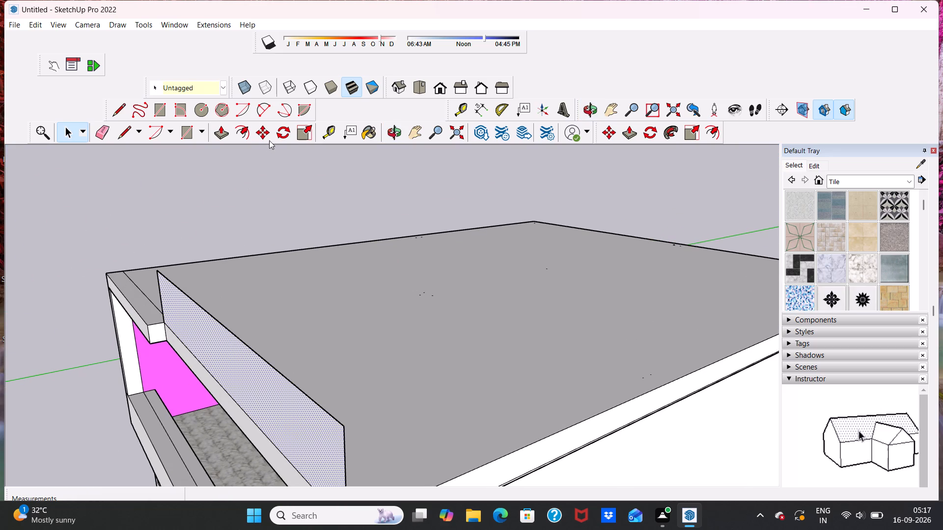
{"action": "left_click", "coordinate": [220, 130]}
{"action": "middle_click_drag", "start_coordinate": [294, 337], "coordinate": [141, 348]}
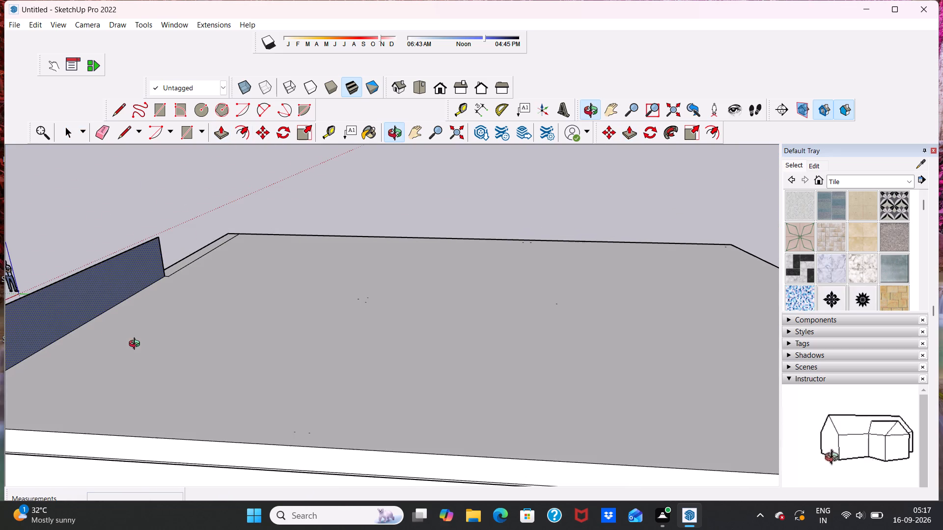
{"action": "left_click", "coordinate": [83, 291]}
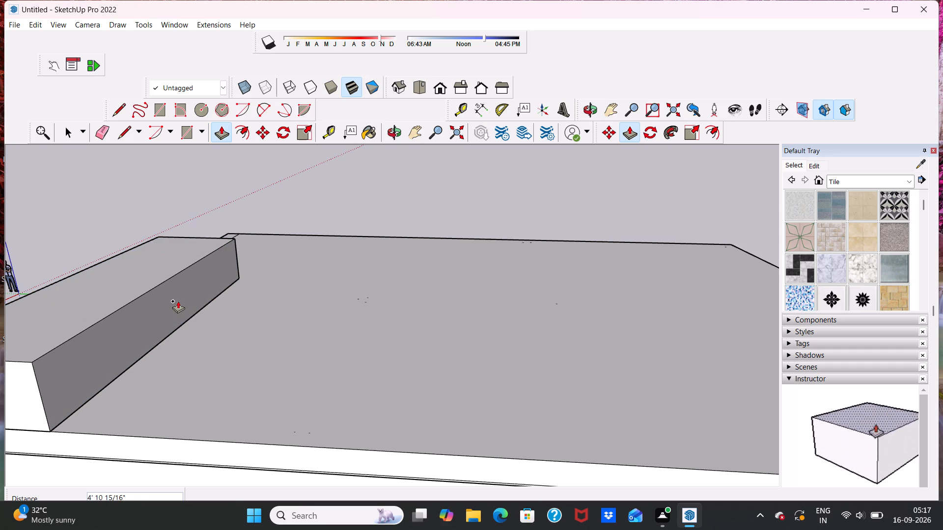
{"action": "type", "text": "1'"}
{"action": "key", "text": "Return"}
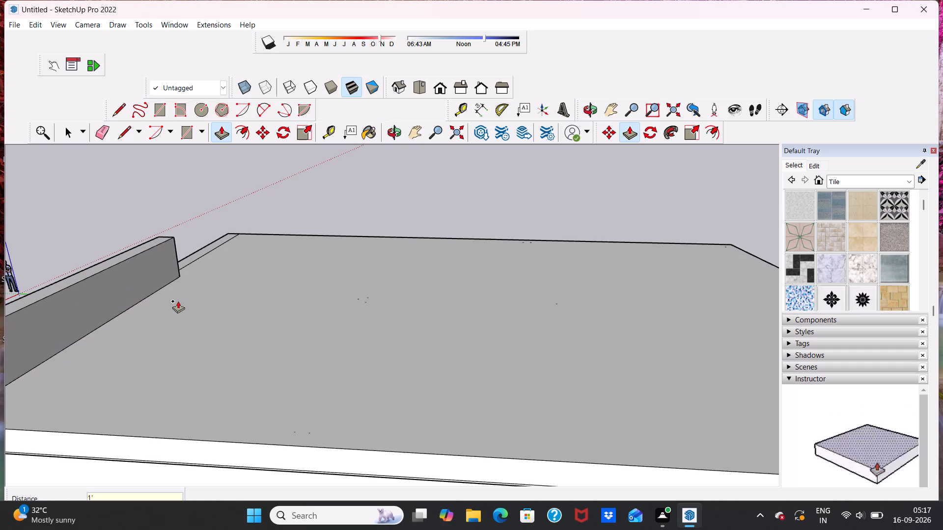
{"action": "middle_click_drag", "start_coordinate": [82, 307], "coordinate": [338, 292]}
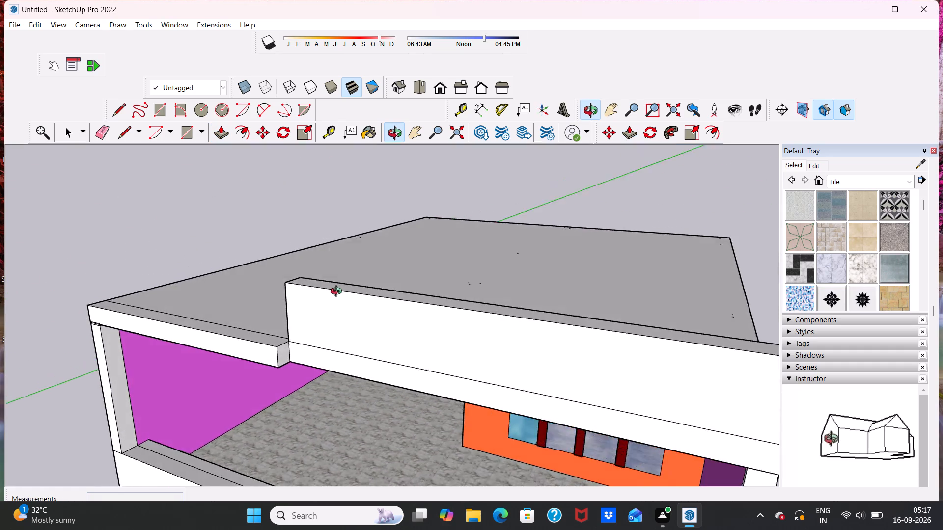
Push/Pull the parapet's end face 12' 6 7/8" along the front to the roof slab's left edge.
{"action": "middle_click_drag", "start_coordinate": [338, 292], "coordinate": [521, 310]}
{"action": "scroll", "coordinate": [533, 312], "scroll_direction": "up", "scroll_amount": 1}
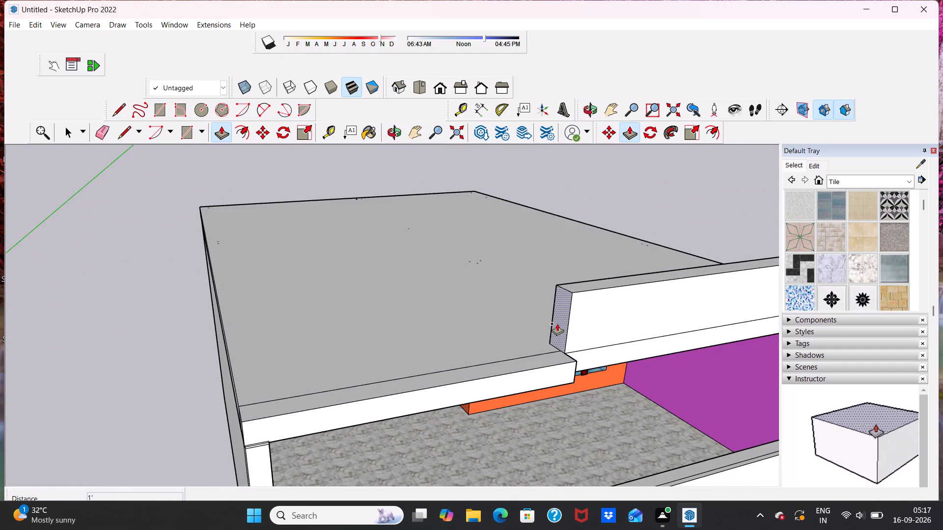
{"action": "left_click", "coordinate": [557, 323]}
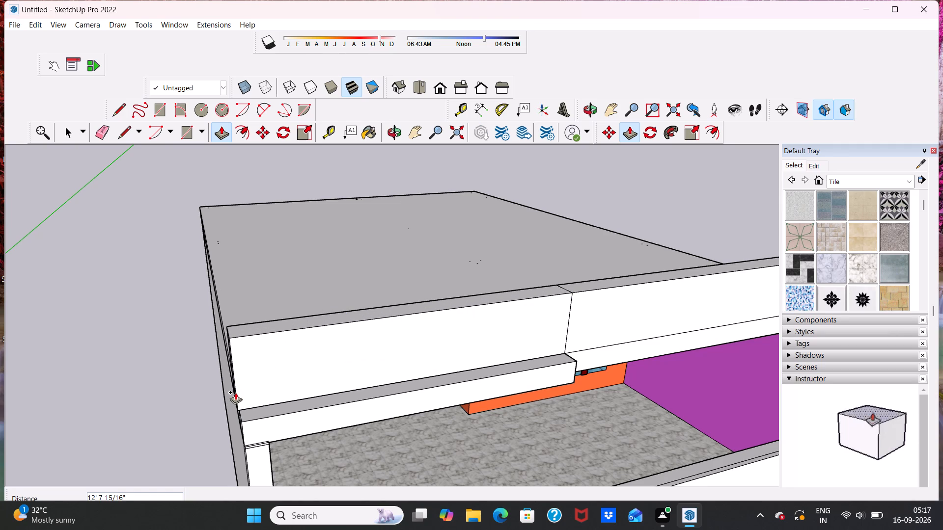
{"action": "middle_click_drag", "start_coordinate": [235, 392], "coordinate": [367, 382]}
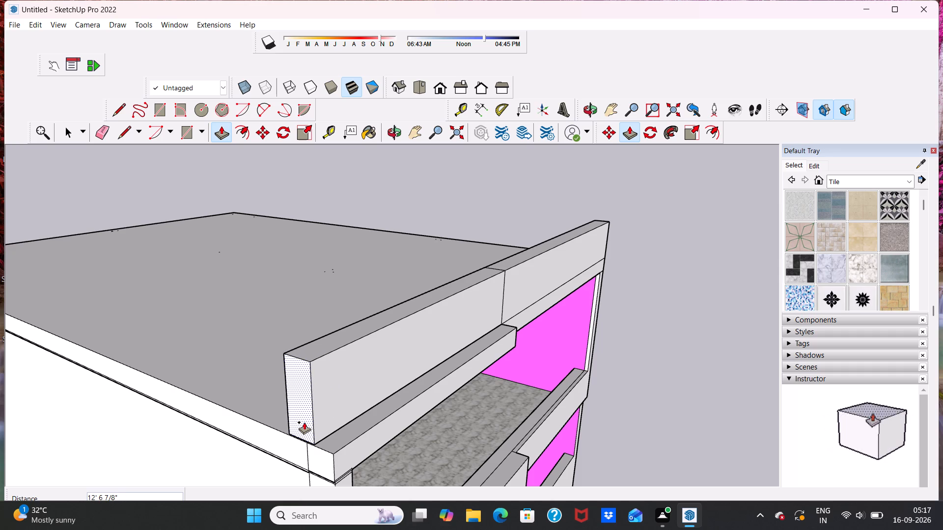
{"action": "left_click", "coordinate": [304, 422]}
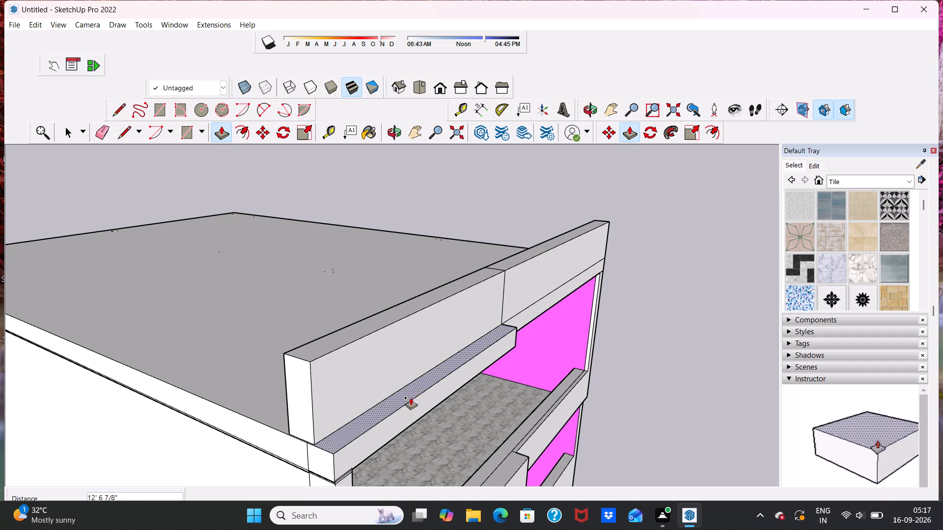
Push/Pull the top face of the left parapet section up 3".
{"action": "middle_click_drag", "start_coordinate": [411, 397], "coordinate": [160, 356]}
{"action": "scroll", "coordinate": [351, 298], "scroll_direction": "up", "scroll_amount": 4}
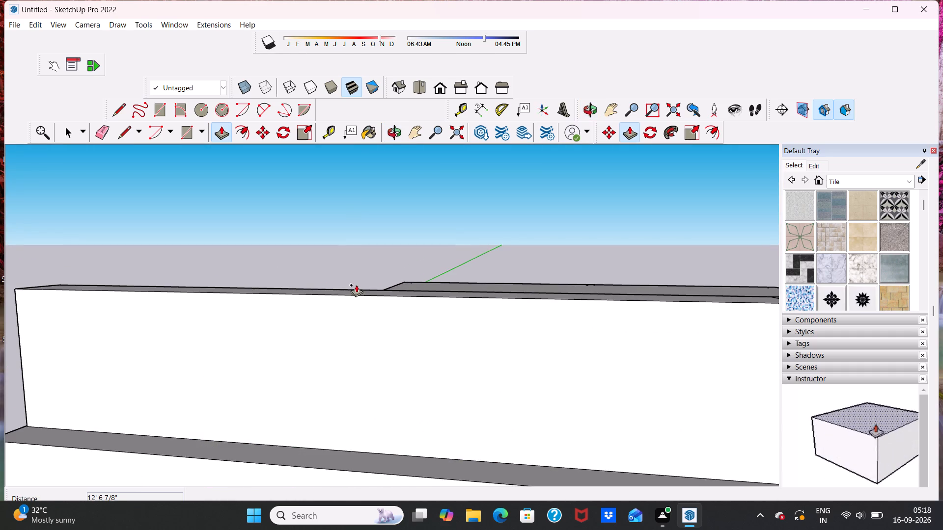
{"action": "middle_click_drag", "start_coordinate": [356, 285], "coordinate": [358, 338]}
{"action": "left_click", "coordinate": [329, 306]}
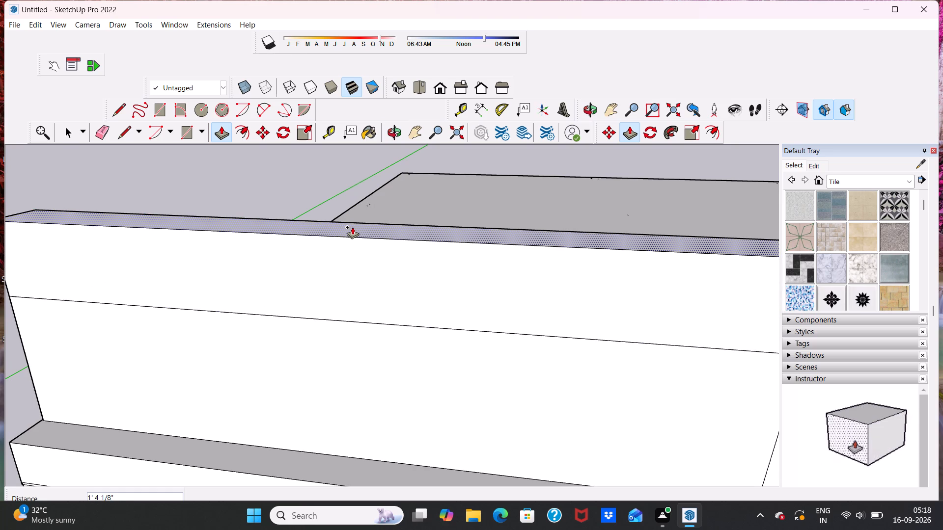
{"action": "key", "text": "3"}
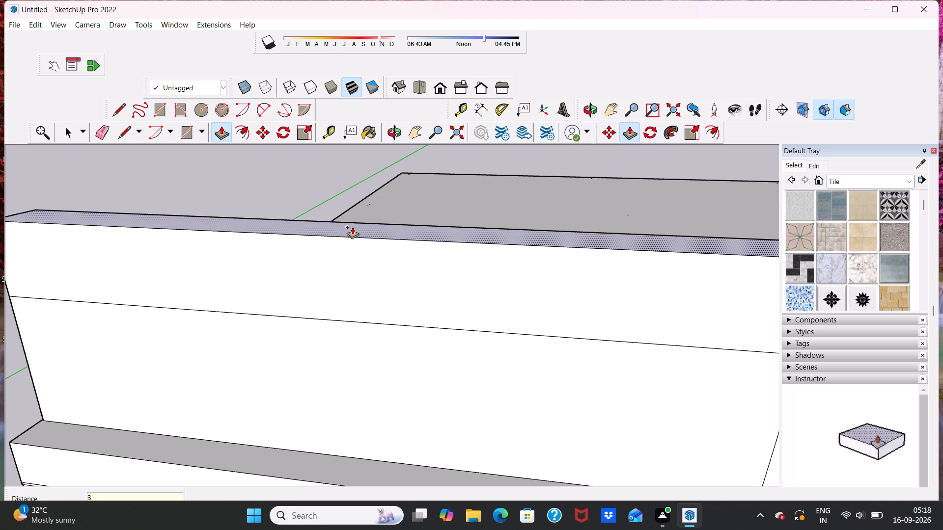
{"action": "key", "text": "shift+quotedbl"}
{"action": "key", "text": "Return"}
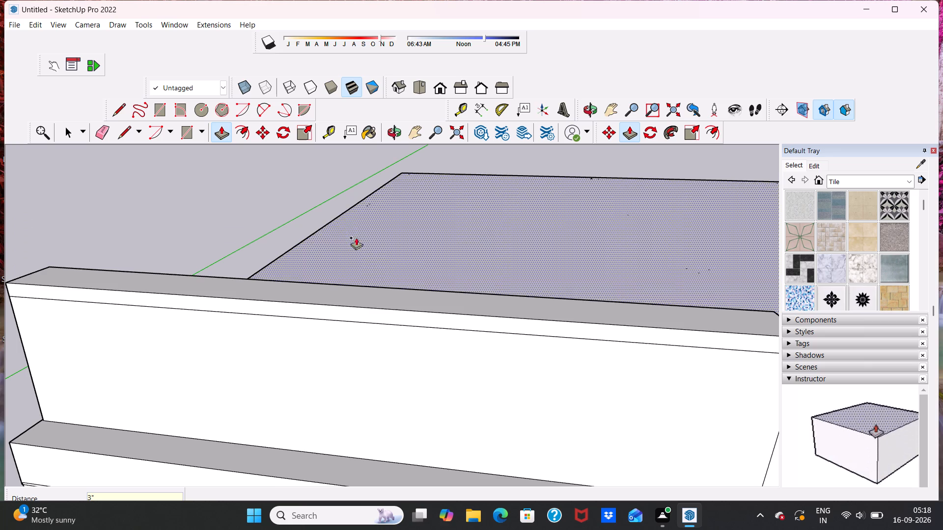
Erase the horizontal seam line near the top of the left parapet section's front face.
{"action": "scroll", "coordinate": [383, 260], "scroll_direction": "down", "scroll_amount": 2}
{"action": "middle_click_drag", "start_coordinate": [403, 273], "coordinate": [416, 228]}
{"action": "scroll", "coordinate": [433, 287], "scroll_direction": "down", "scroll_amount": 5}
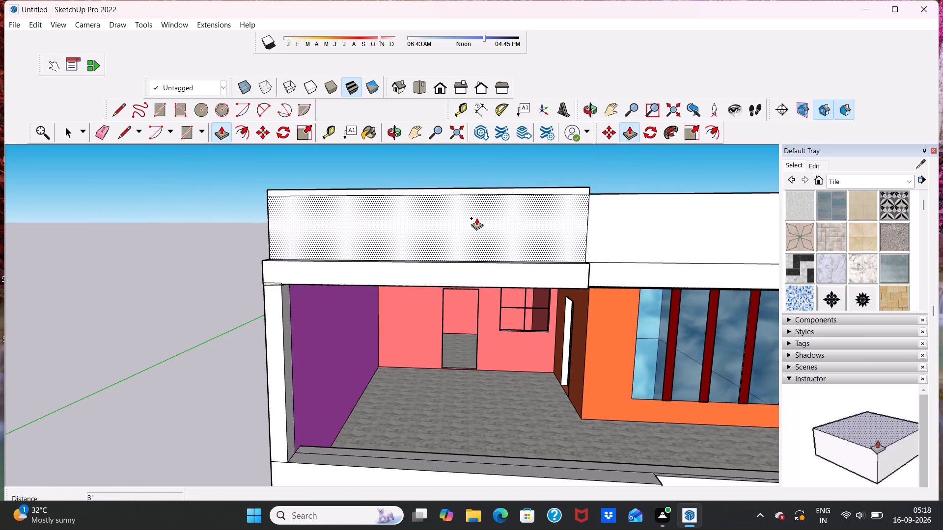
{"action": "scroll", "coordinate": [494, 221], "scroll_direction": "up", "scroll_amount": 4}
{"action": "key", "text": "space"}
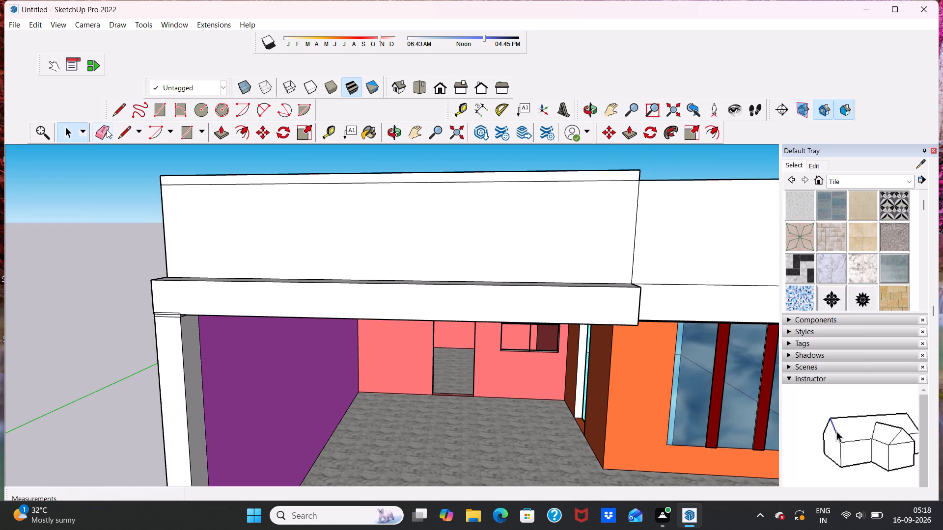
{"action": "left_click", "coordinate": [107, 130]}
{"action": "left_click", "coordinate": [228, 184]}
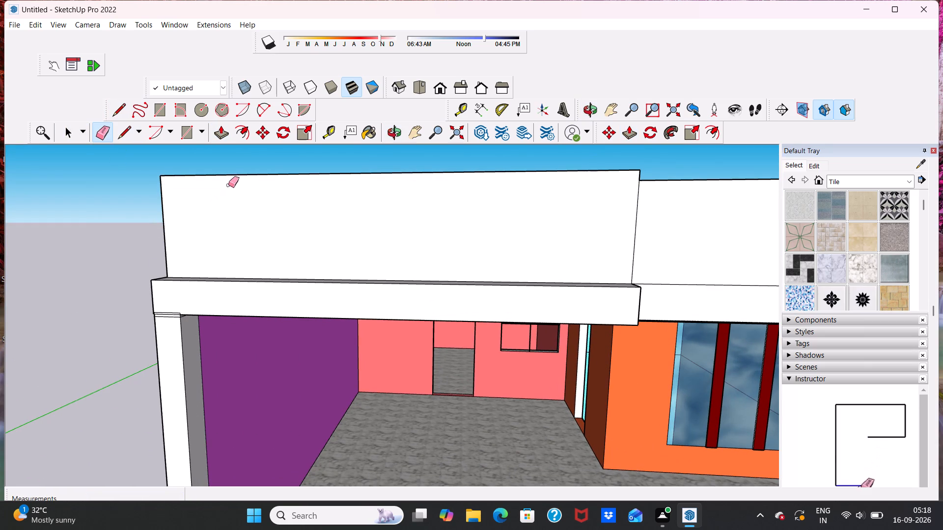
Erase the vertical seam line between the left and right parapet sections on the front face.
{"action": "scroll", "coordinate": [332, 225], "scroll_direction": "down", "scroll_amount": 1}
{"action": "middle_click_drag", "start_coordinate": [332, 225], "coordinate": [230, 230]}
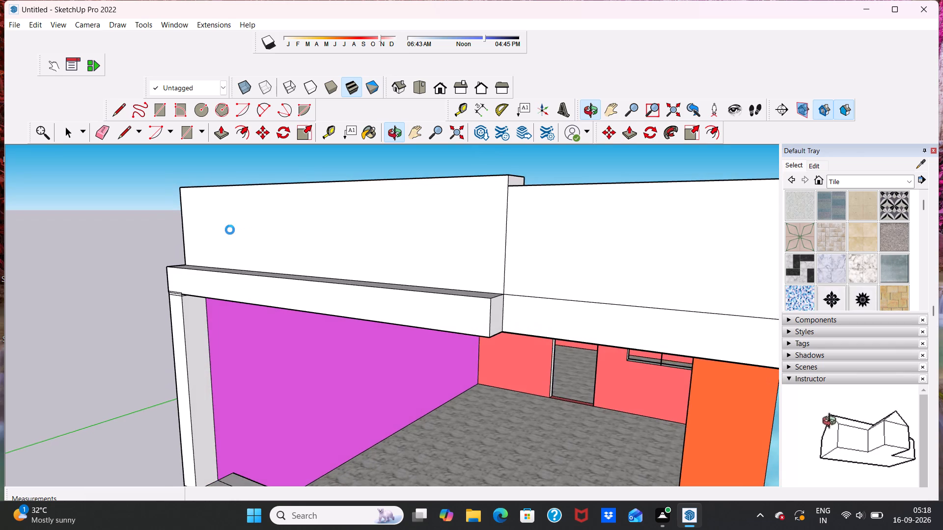
{"action": "middle_click_drag", "start_coordinate": [230, 230], "coordinate": [358, 238]}
{"action": "scroll", "coordinate": [364, 232], "scroll_direction": "down", "scroll_amount": 4}
{"action": "middle_click_drag", "start_coordinate": [376, 236], "coordinate": [377, 238]}
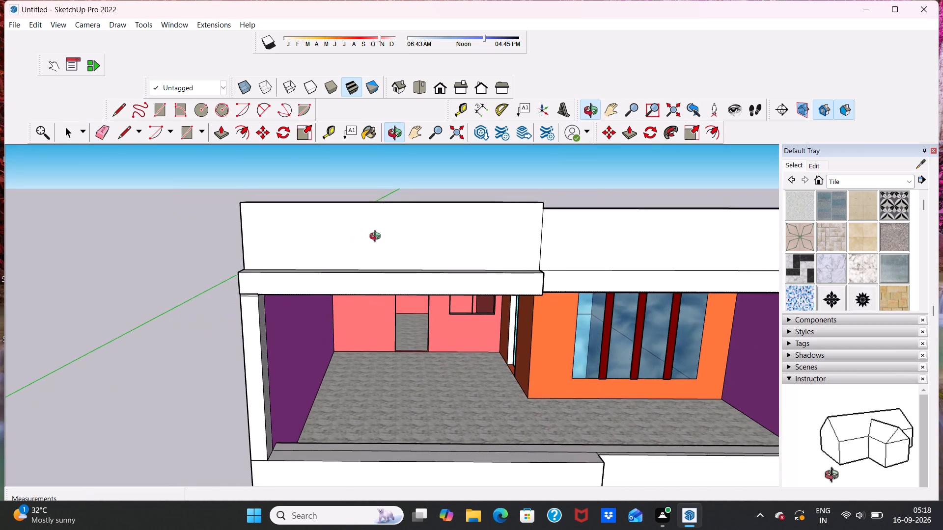
{"action": "middle_click_drag", "start_coordinate": [377, 238], "coordinate": [375, 231]}
{"action": "scroll", "coordinate": [480, 246], "scroll_direction": "up", "scroll_amount": 3}
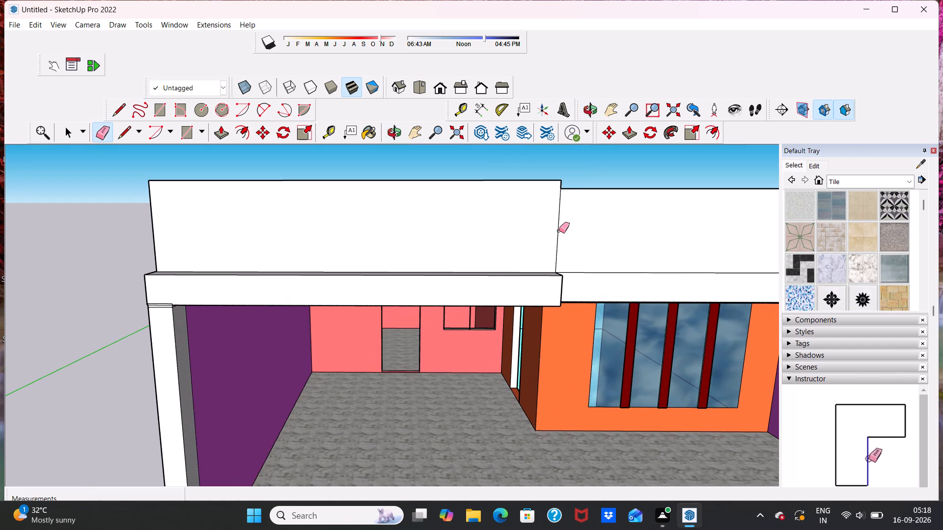
{"action": "left_click", "coordinate": [559, 231]}
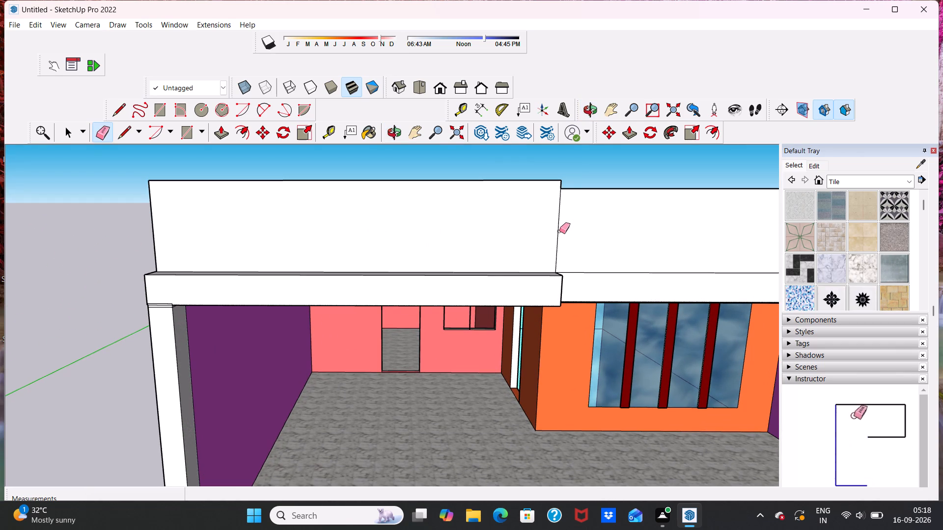
{"action": "left_click_drag", "start_coordinate": [560, 231], "coordinate": [555, 230]}
Erase the horizontal seam line between the right parapet section's front face and the roof slab's front edge.
{"action": "scroll", "coordinate": [561, 226], "scroll_direction": "down", "scroll_amount": 4}
{"action": "middle_click_drag", "start_coordinate": [561, 226], "coordinate": [360, 306]}
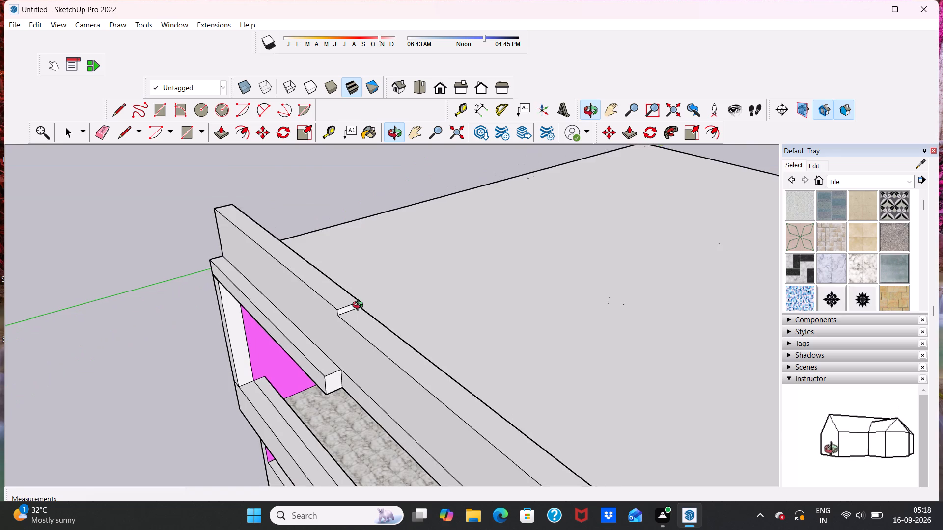
{"action": "middle_click_drag", "start_coordinate": [360, 306], "coordinate": [453, 205]}
{"action": "scroll", "coordinate": [480, 199], "scroll_direction": "up", "scroll_amount": 4}
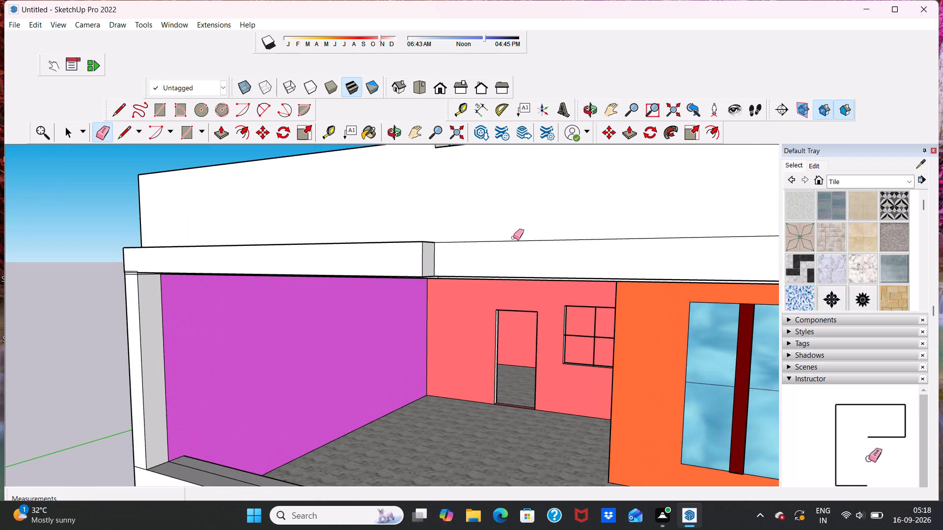
{"action": "left_click", "coordinate": [513, 241]}
Erase the vertical seam line between the two parapet sections on the rear face.
{"action": "middle_click_drag", "start_coordinate": [513, 241], "coordinate": [326, 311]}
{"action": "scroll", "coordinate": [513, 241], "scroll_direction": "down", "scroll_amount": 1}
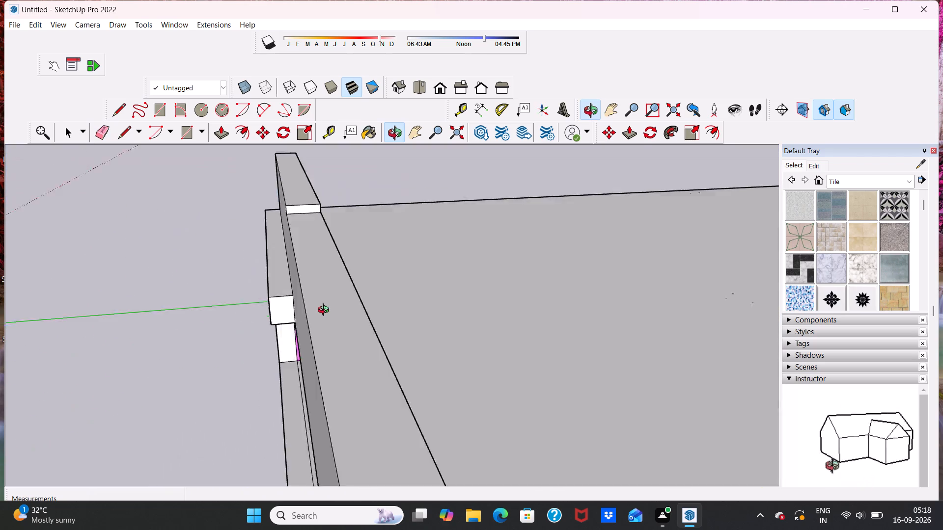
{"action": "middle_click_drag", "start_coordinate": [326, 311], "coordinate": [160, 253]}
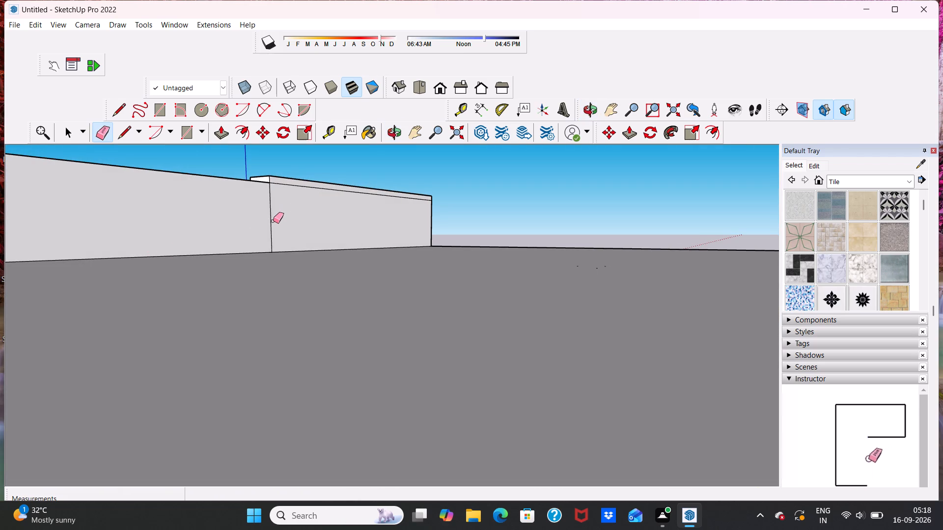
{"action": "left_click", "coordinate": [272, 221]}
{"action": "left_click", "coordinate": [271, 222]}
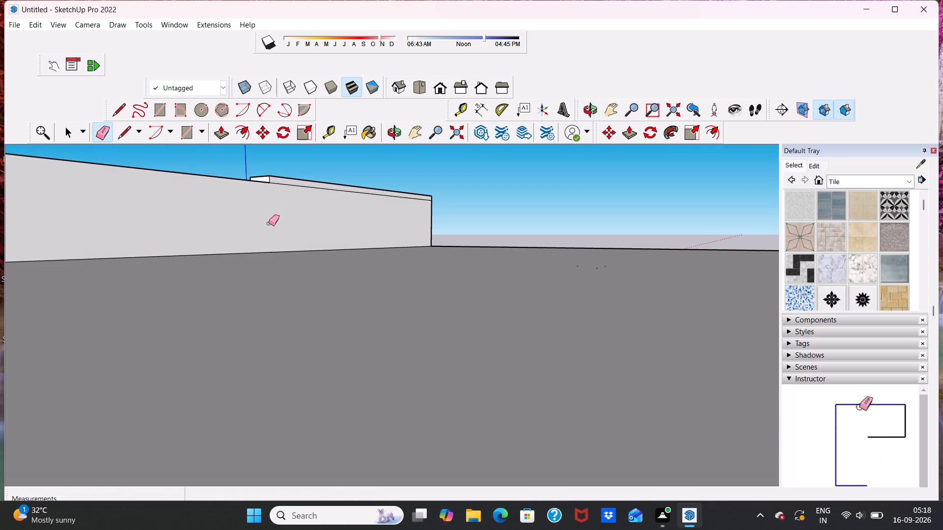
Examine the stepped parapet and front bands from the front and from below the roof slab.
{"action": "middle_click_drag", "start_coordinate": [258, 226], "coordinate": [561, 212]}
{"action": "scroll", "coordinate": [570, 207], "scroll_direction": "down", "scroll_amount": 5}
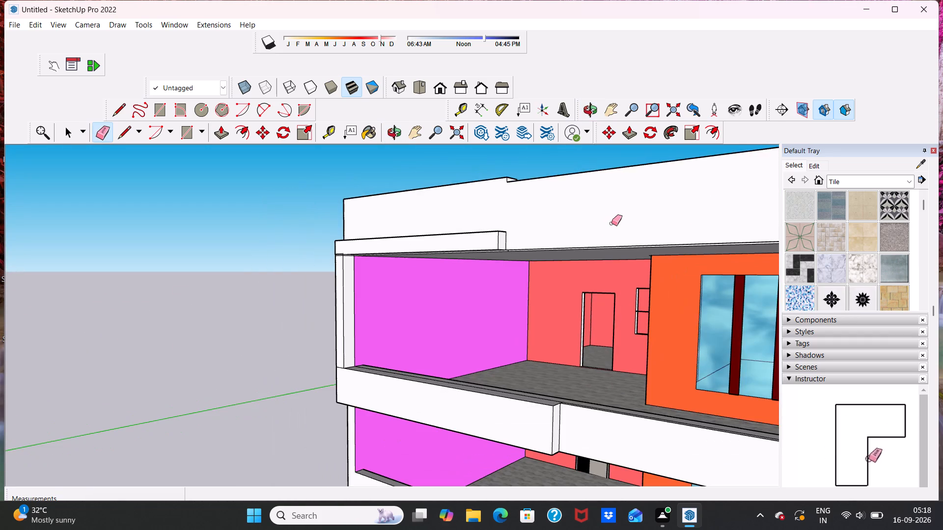
{"action": "scroll", "coordinate": [611, 223], "scroll_direction": "down", "scroll_amount": 1}
{"action": "middle_click_drag", "start_coordinate": [614, 224], "coordinate": [717, 255]}
{"action": "scroll", "coordinate": [647, 227], "scroll_direction": "down", "scroll_amount": 1}
{"action": "scroll", "coordinate": [638, 223], "scroll_direction": "up", "scroll_amount": 2}
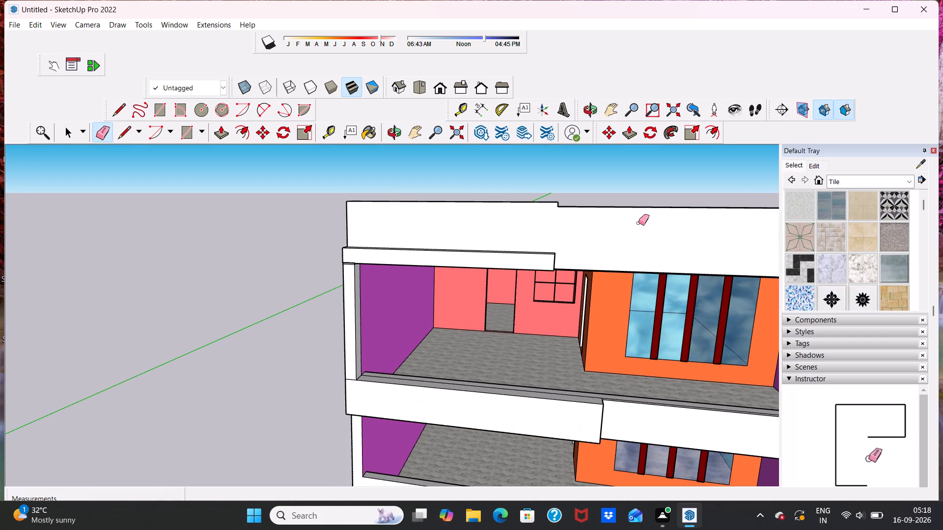
{"action": "scroll", "coordinate": [635, 223], "scroll_direction": "down", "scroll_amount": 2}
{"action": "scroll", "coordinate": [593, 234], "scroll_direction": "up", "scroll_amount": 3}
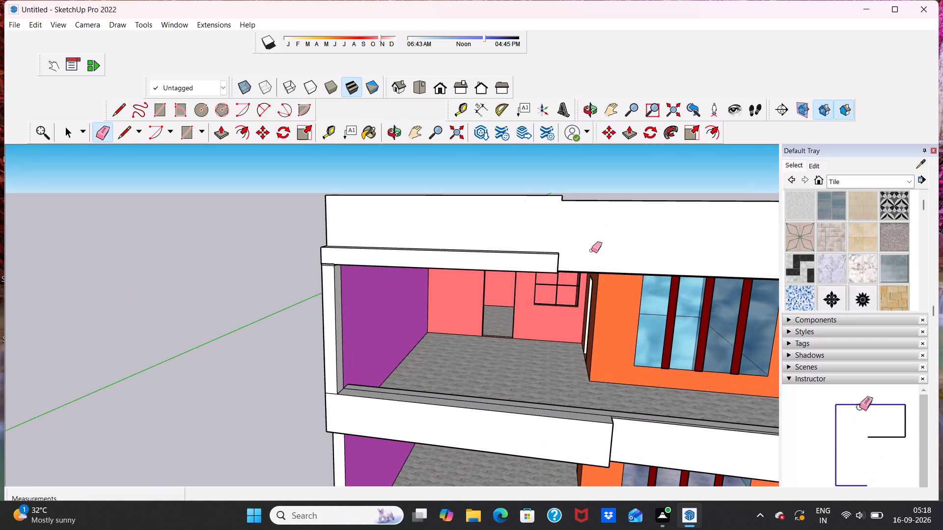
{"action": "middle_click_drag", "start_coordinate": [599, 260], "coordinate": [595, 235]}
{"action": "scroll", "coordinate": [595, 235], "scroll_direction": "up", "scroll_amount": 3}
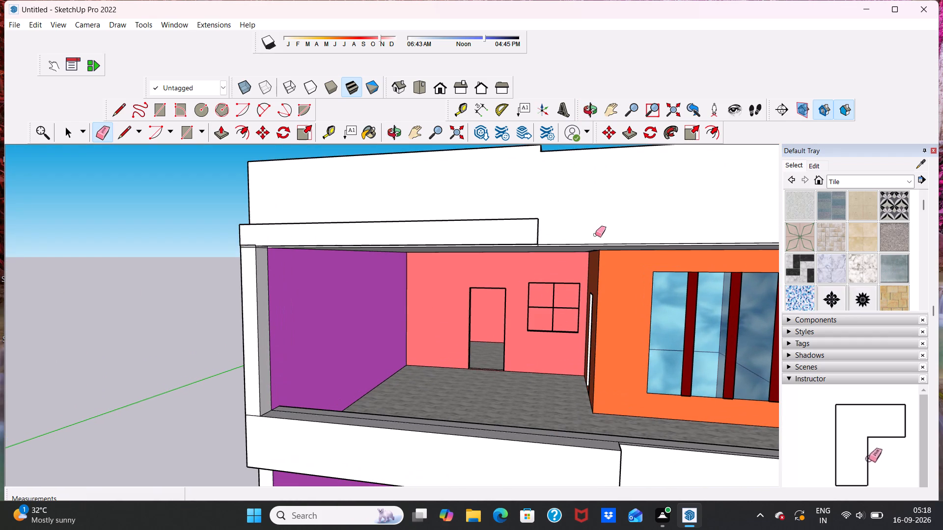
{"action": "middle_click_drag", "start_coordinate": [529, 251], "coordinate": [551, 203]}
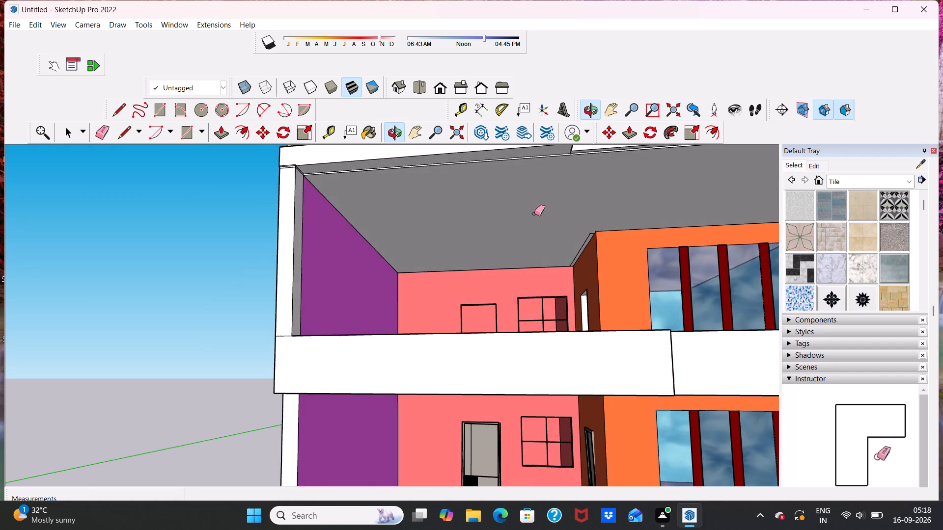
{"action": "scroll", "coordinate": [510, 211], "scroll_direction": "down", "scroll_amount": 5}
{"action": "scroll", "coordinate": [622, 171], "scroll_direction": "up", "scroll_amount": 5}
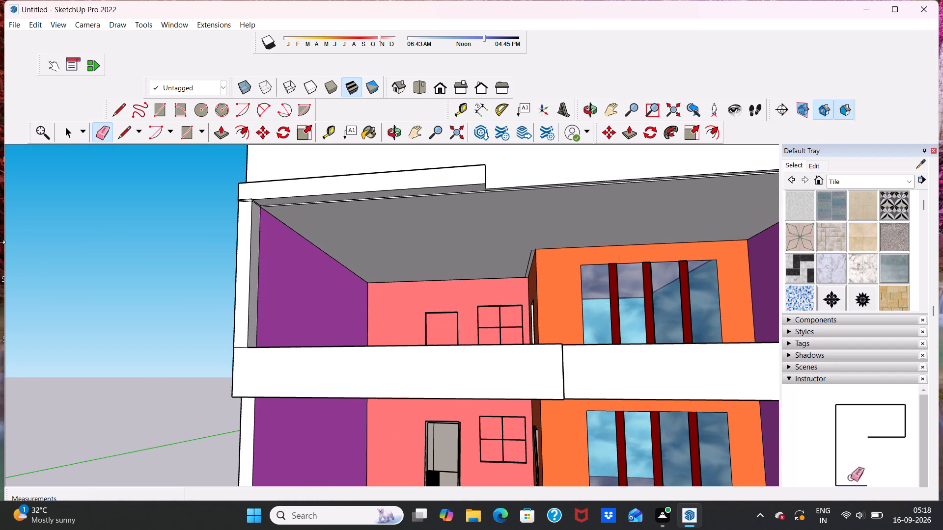
{"action": "left_click", "coordinate": [0, 242]}
{"action": "scroll", "coordinate": [515, 234], "scroll_direction": "up", "scroll_amount": 4}
{"action": "scroll", "coordinate": [450, 218], "scroll_direction": "up", "scroll_amount": 1}
Push/Pull the narrow underside strip along the roof slab's right front section down 6".
{"action": "key", "text": "space"}
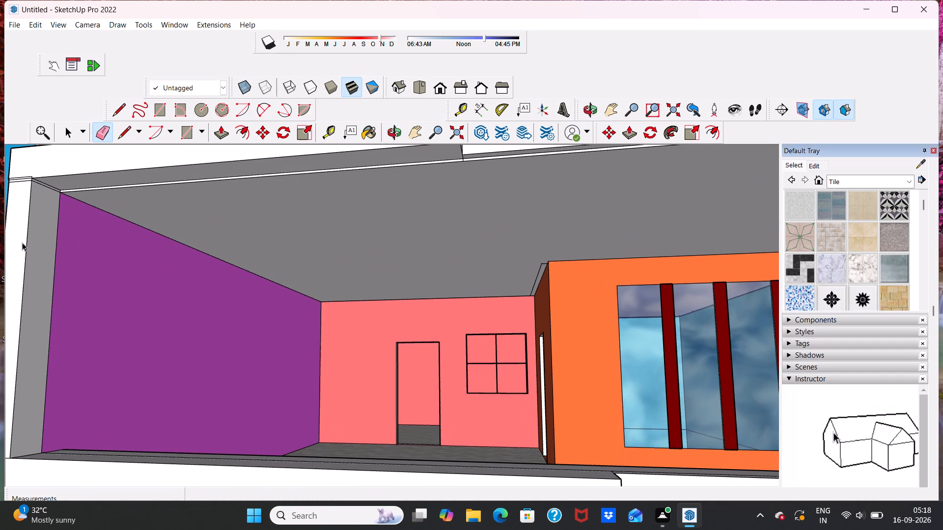
{"action": "scroll", "coordinate": [327, 249], "scroll_direction": "down", "scroll_amount": 4}
{"action": "scroll", "coordinate": [599, 191], "scroll_direction": "up", "scroll_amount": 4}
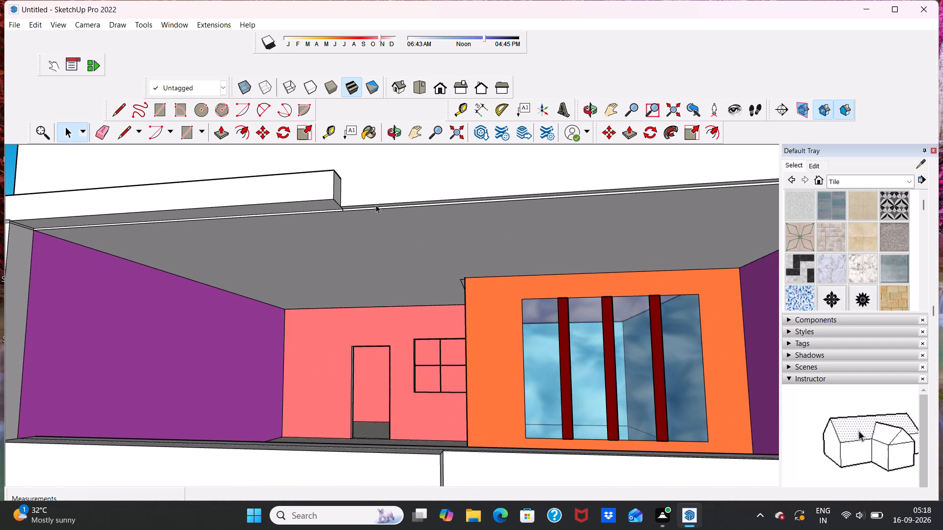
{"action": "scroll", "coordinate": [376, 205], "scroll_direction": "up", "scroll_amount": 2}
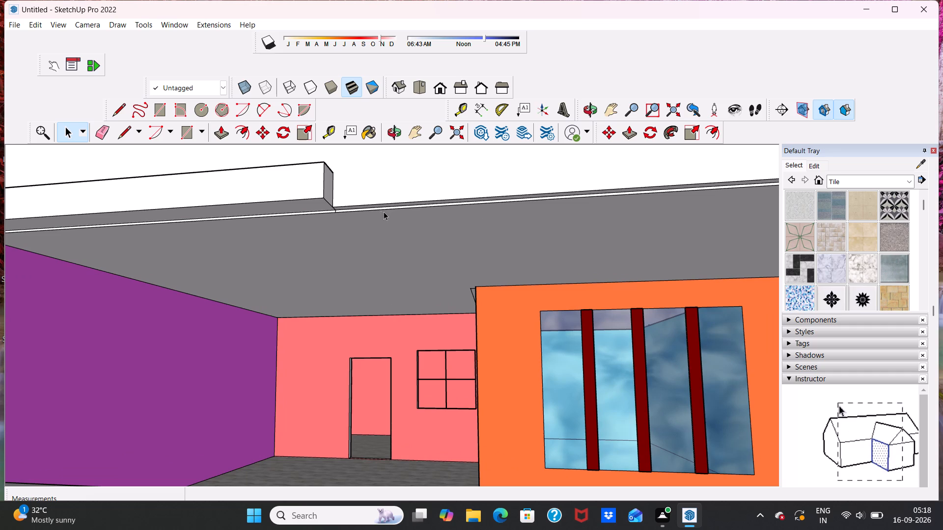
{"action": "scroll", "coordinate": [384, 212], "scroll_direction": "down", "scroll_amount": 2}
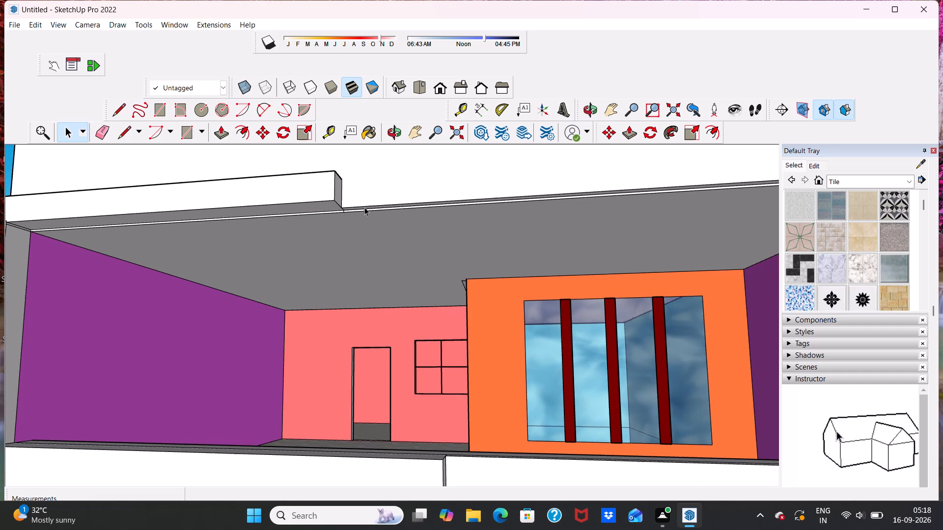
{"action": "left_click", "coordinate": [364, 207]}
{"action": "middle_click_drag", "start_coordinate": [491, 202], "coordinate": [530, 167]}
{"action": "scroll", "coordinate": [532, 166], "scroll_direction": "up", "scroll_amount": 4}
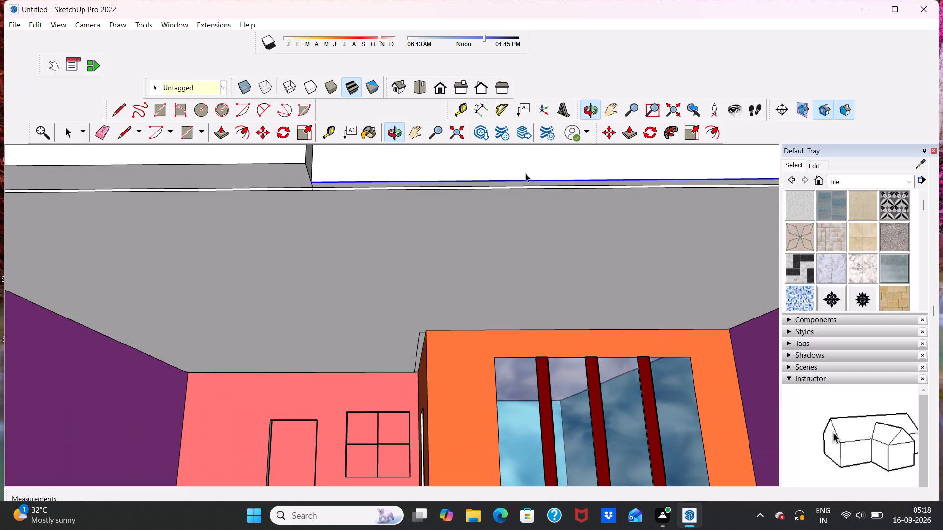
{"action": "left_click", "coordinate": [398, 184]}
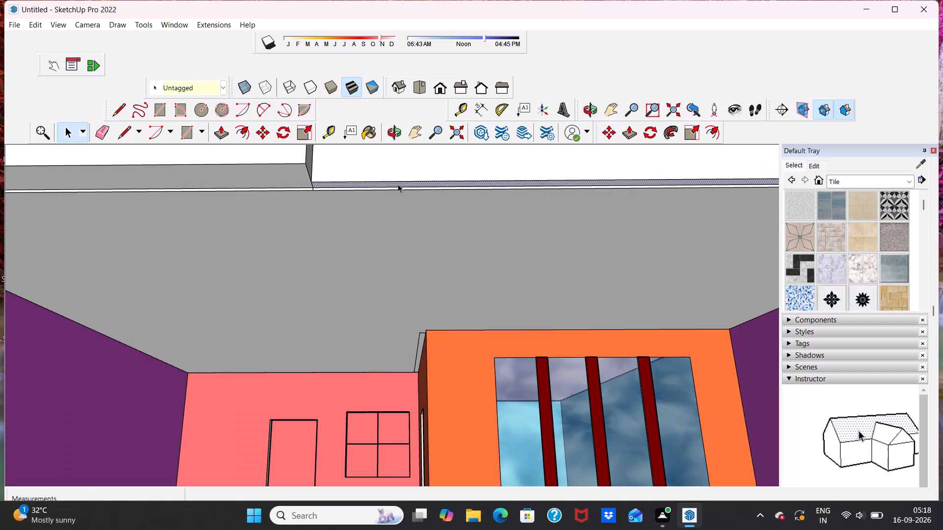
{"action": "left_click", "coordinate": [219, 133]}
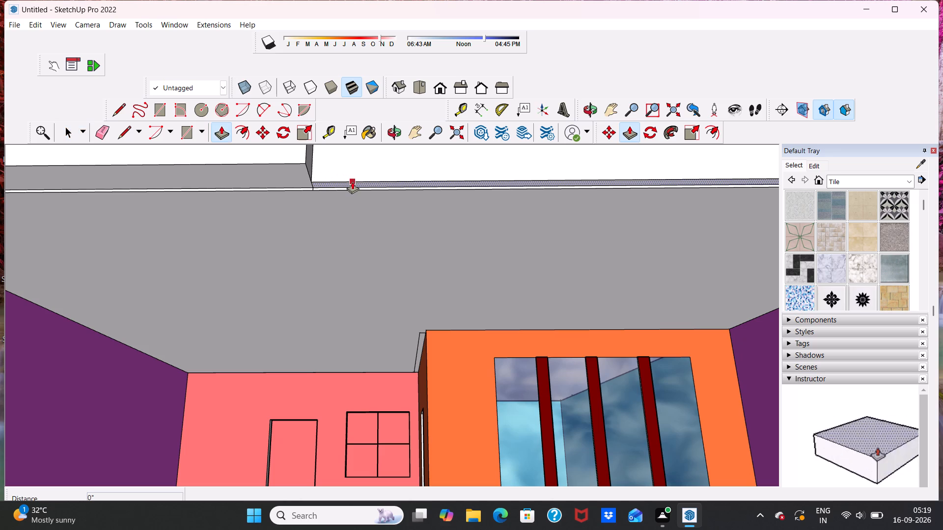
{"action": "left_click", "coordinate": [352, 177]}
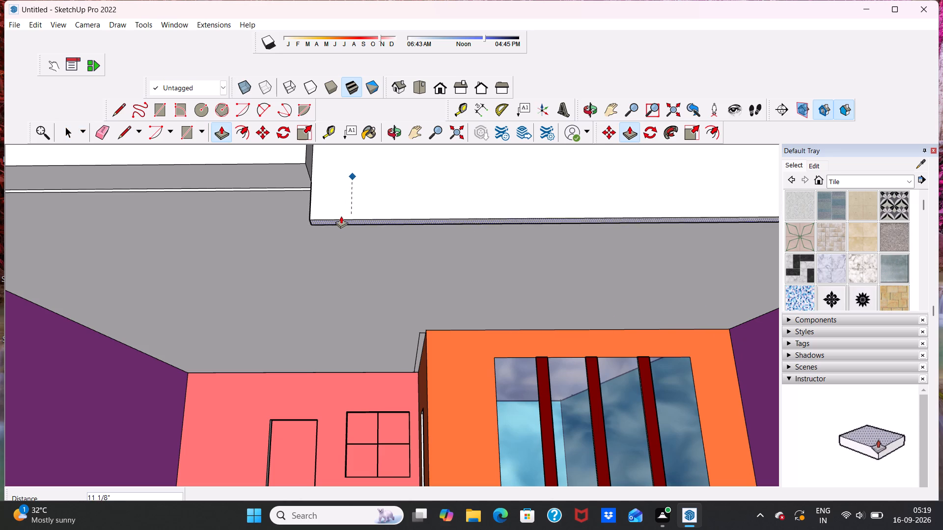
{"action": "key", "text": "6"}
{"action": "key", "text": "shift+quotedbl"}
{"action": "key", "text": "Return"}
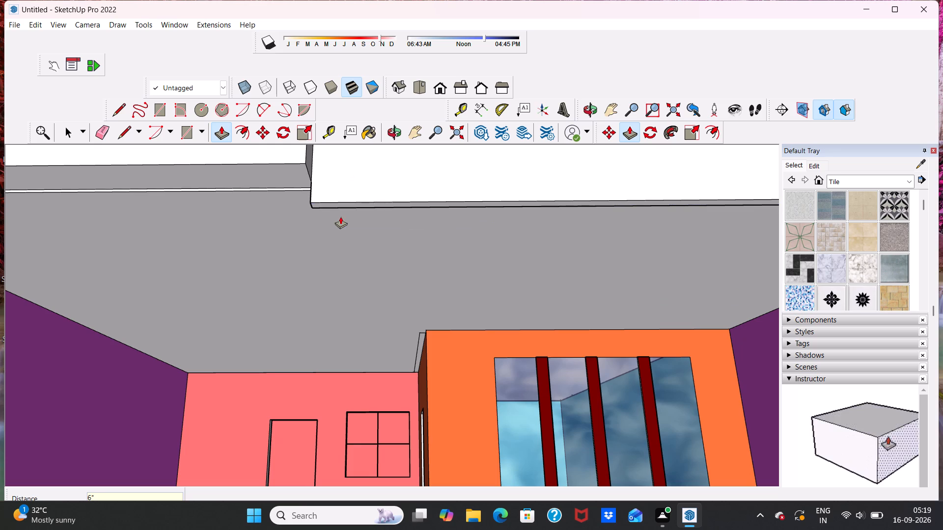
Draw a small square of about 5 15/16" at the lower left end of the roof front's right section.
{"action": "key", "text": "space"}
{"action": "scroll", "coordinate": [340, 215], "scroll_direction": "up", "scroll_amount": 1}
{"action": "scroll", "coordinate": [334, 162], "scroll_direction": "down", "scroll_amount": 6}
{"action": "middle_click_drag", "start_coordinate": [361, 200], "coordinate": [374, 261]}
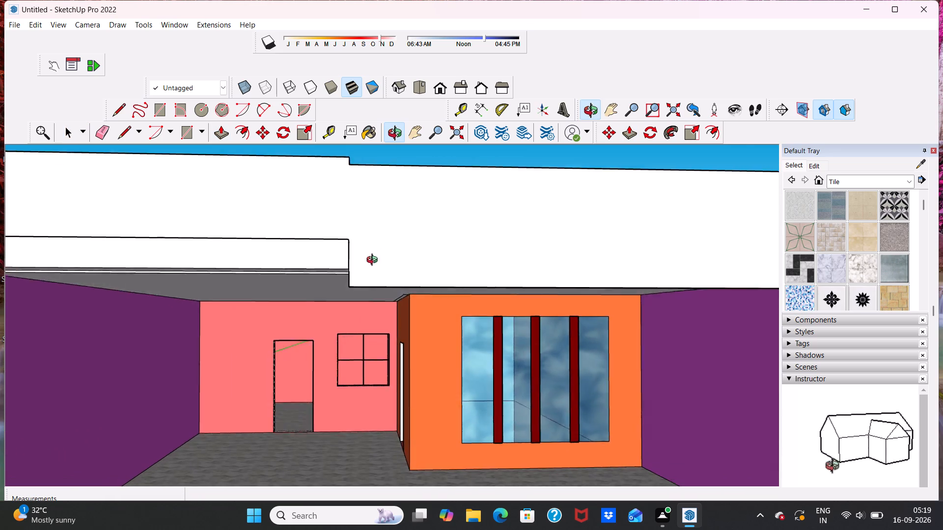
{"action": "middle_click_drag", "start_coordinate": [374, 261], "coordinate": [367, 269]}
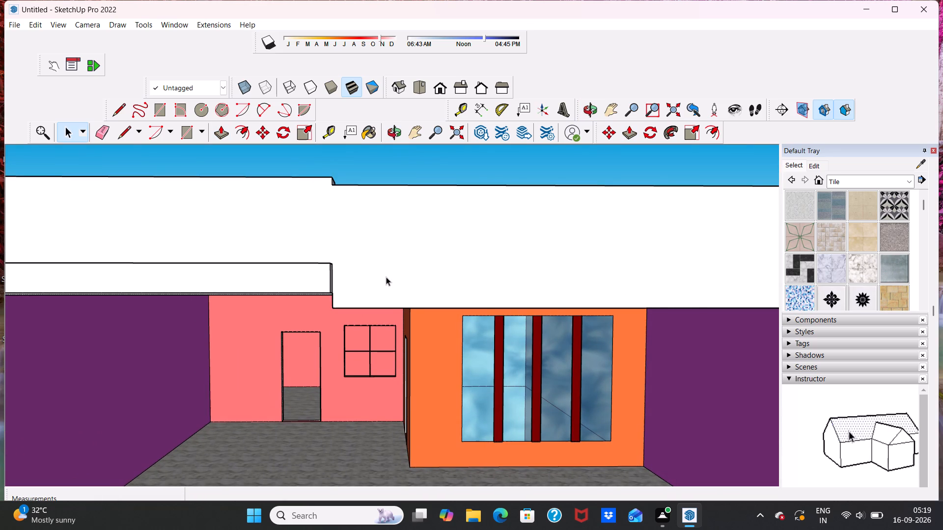
{"action": "middle_click_drag", "start_coordinate": [386, 277], "coordinate": [415, 307]}
{"action": "scroll", "coordinate": [411, 297], "scroll_direction": "down", "scroll_amount": 2}
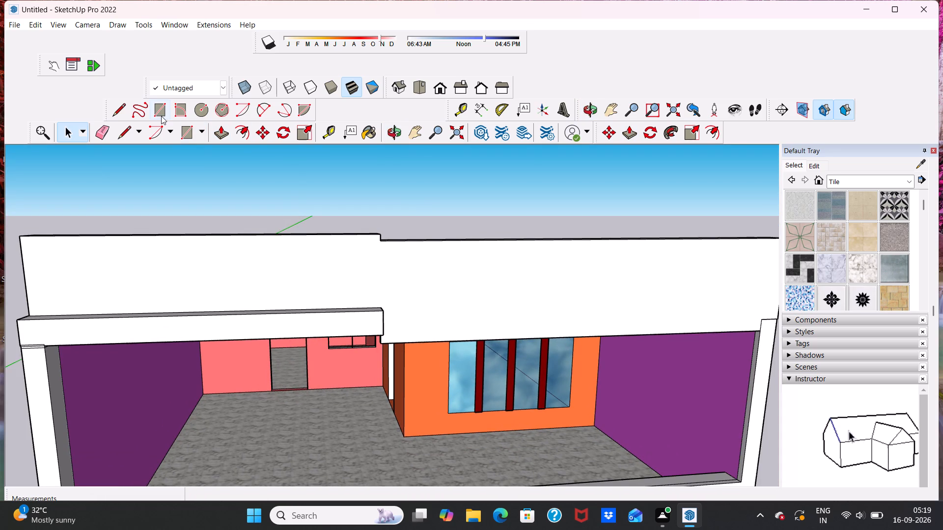
{"action": "left_click", "coordinate": [159, 112]}
{"action": "scroll", "coordinate": [389, 295], "scroll_direction": "down", "scroll_amount": 5}
{"action": "scroll", "coordinate": [407, 332], "scroll_direction": "up", "scroll_amount": 3}
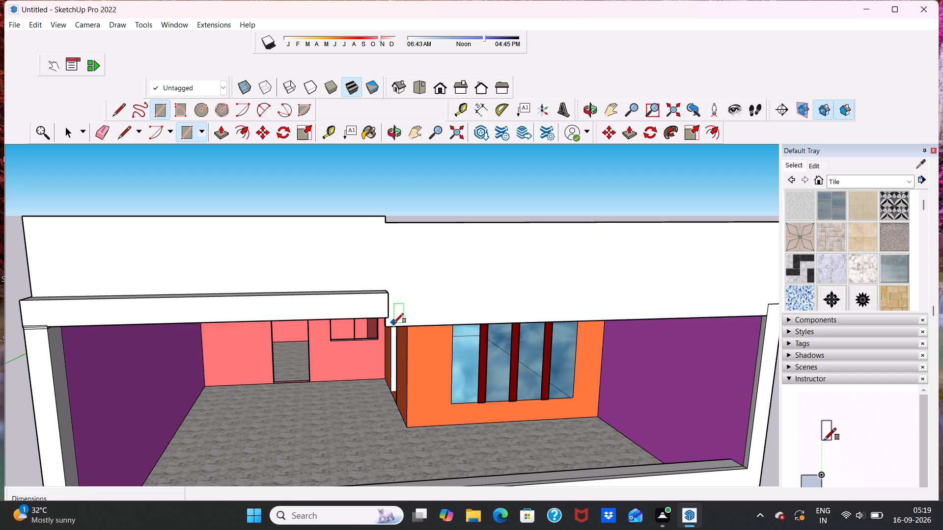
{"action": "left_click", "coordinate": [397, 322]}
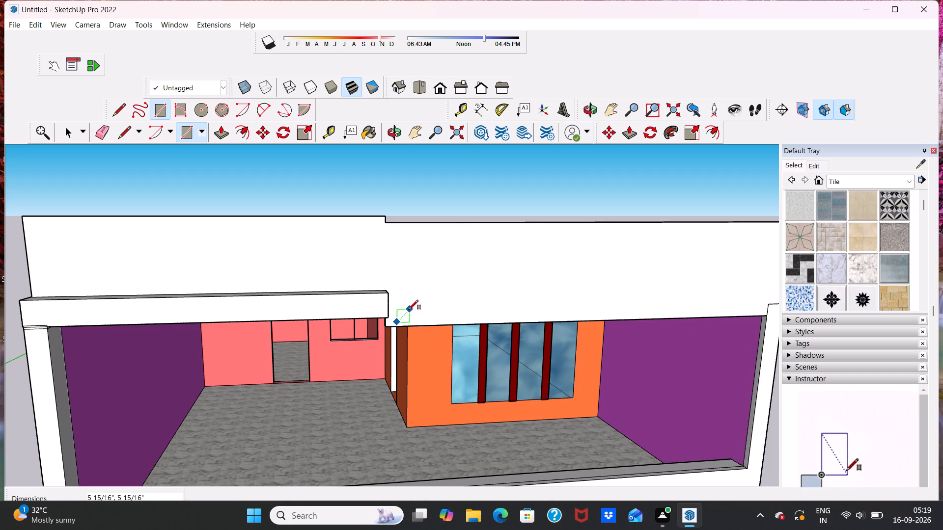
{"action": "left_click", "coordinate": [409, 310]}
{"action": "key", "text": "space"}
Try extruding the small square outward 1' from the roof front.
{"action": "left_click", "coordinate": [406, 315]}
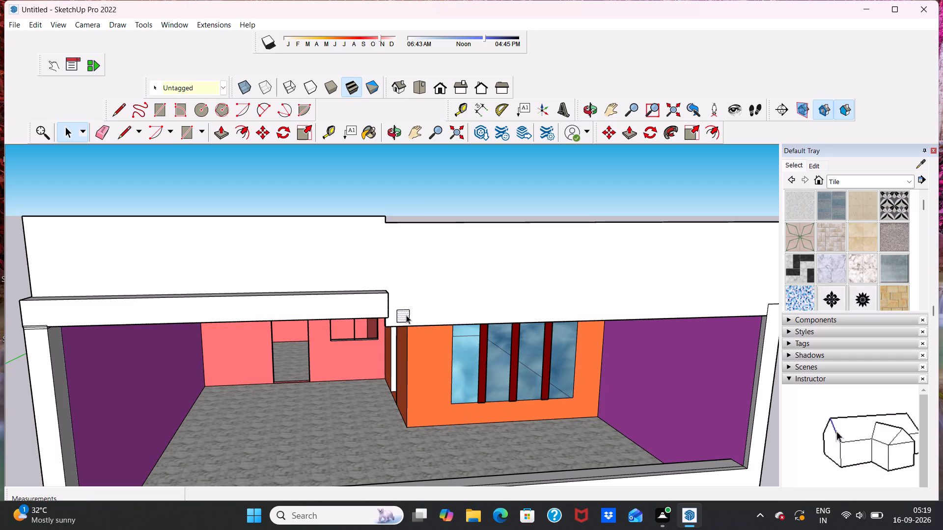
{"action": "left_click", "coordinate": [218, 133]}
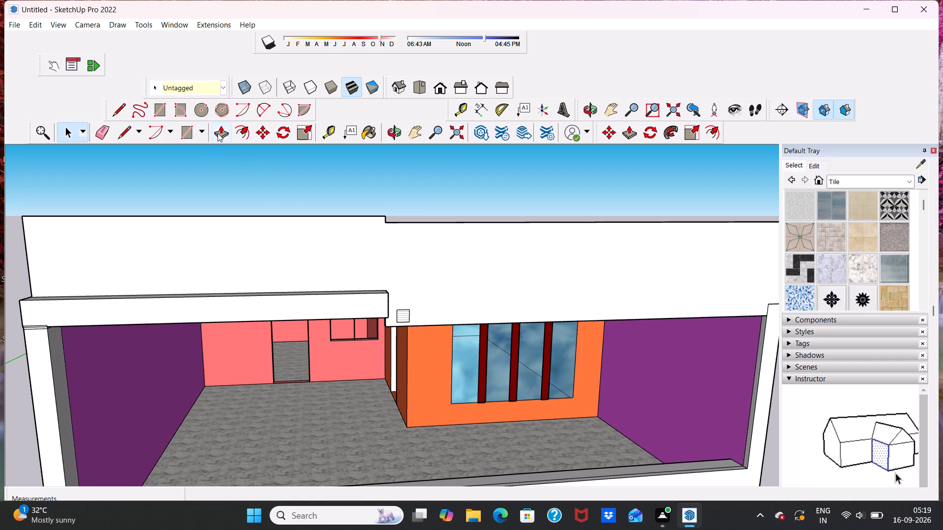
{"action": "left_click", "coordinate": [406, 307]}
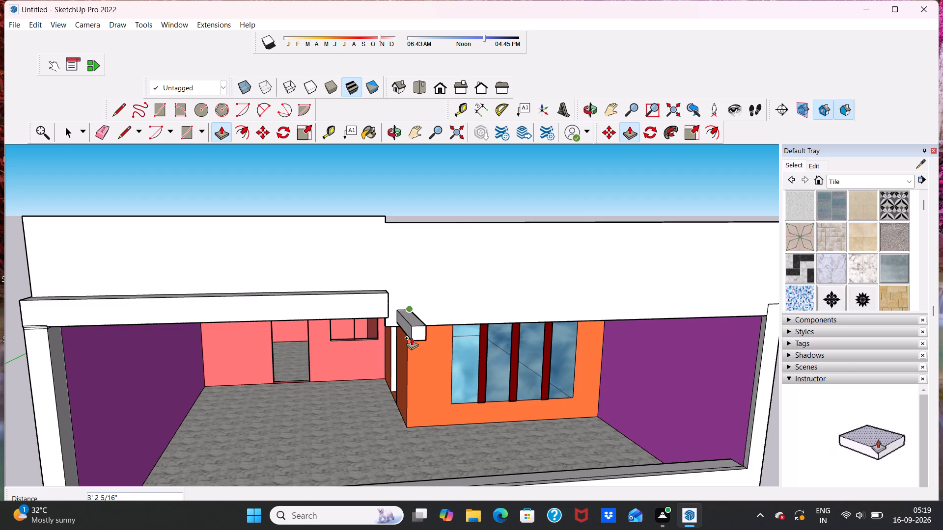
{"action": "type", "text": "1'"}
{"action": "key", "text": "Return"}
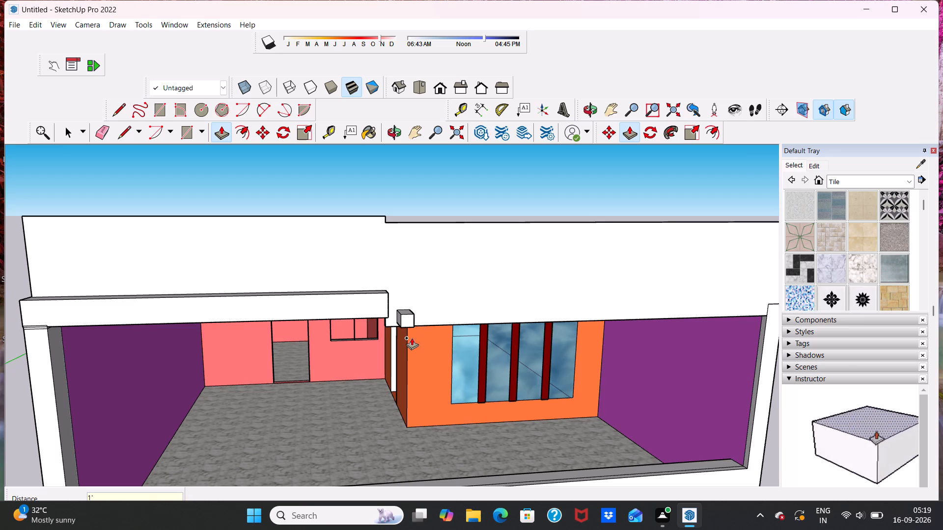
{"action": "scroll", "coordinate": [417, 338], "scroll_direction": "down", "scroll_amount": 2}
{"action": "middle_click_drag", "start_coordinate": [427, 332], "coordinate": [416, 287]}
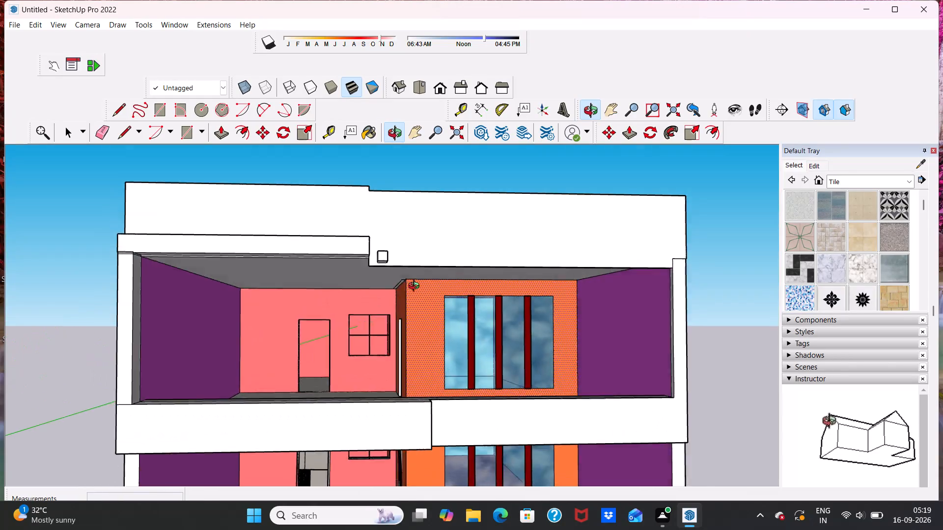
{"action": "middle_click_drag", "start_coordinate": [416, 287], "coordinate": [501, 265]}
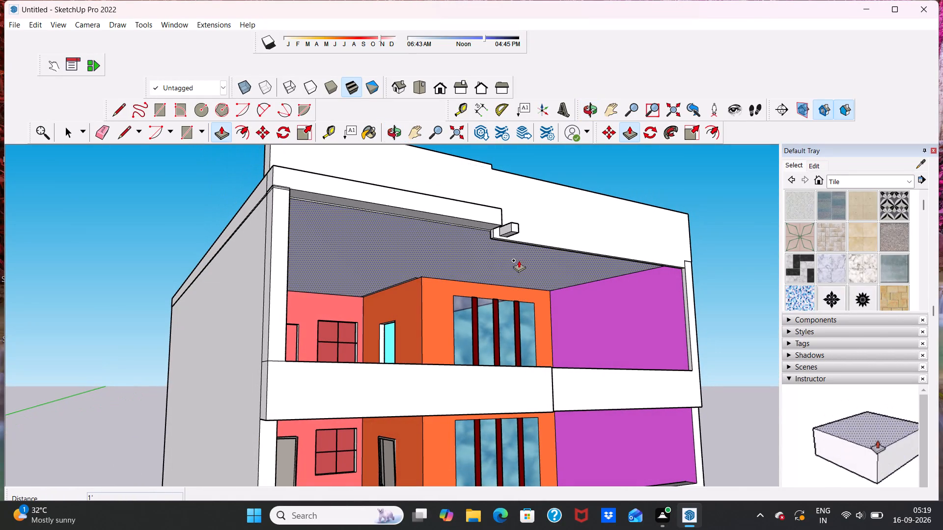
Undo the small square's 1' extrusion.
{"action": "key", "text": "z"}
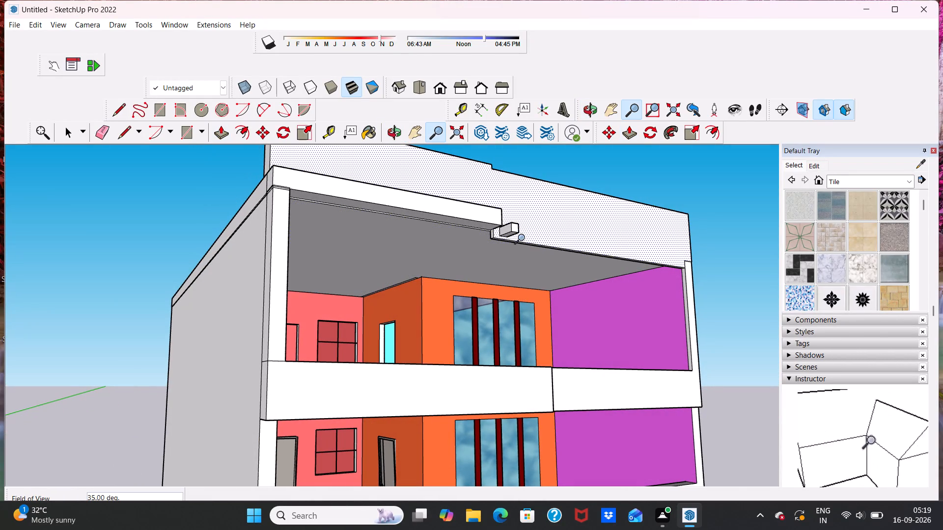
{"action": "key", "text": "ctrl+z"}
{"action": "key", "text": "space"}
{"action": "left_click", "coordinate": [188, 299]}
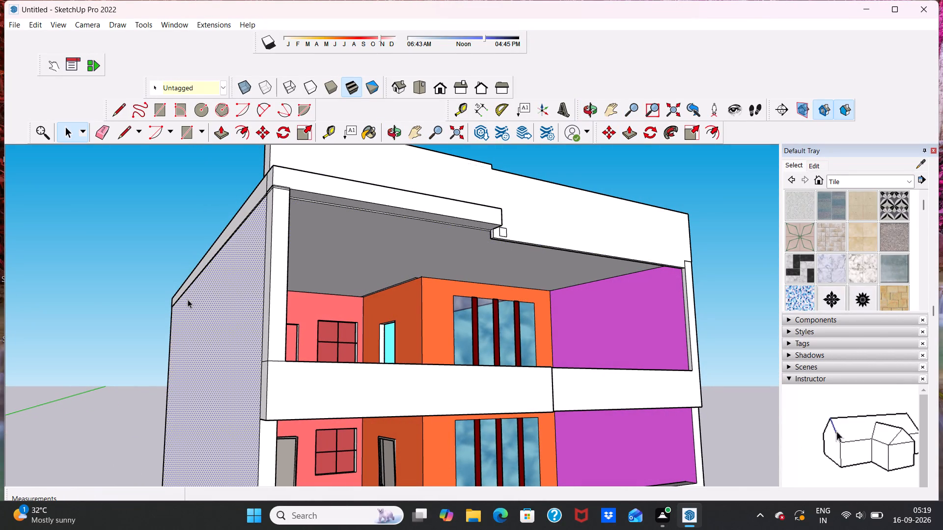
Copy the small square about 1' 1/2" to the right and array it as 15 copies along the roof front's lower edge.
{"action": "middle_click_drag", "start_coordinate": [406, 276], "coordinate": [302, 305]}
{"action": "scroll", "coordinate": [317, 304], "scroll_direction": "down", "scroll_amount": 4}
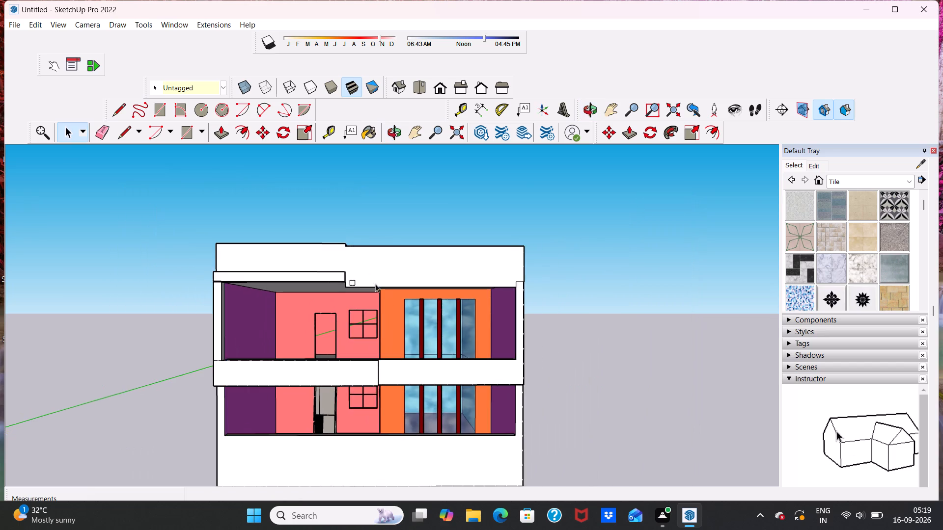
{"action": "scroll", "coordinate": [372, 282], "scroll_direction": "up", "scroll_amount": 4}
{"action": "left_click", "coordinate": [342, 279]}
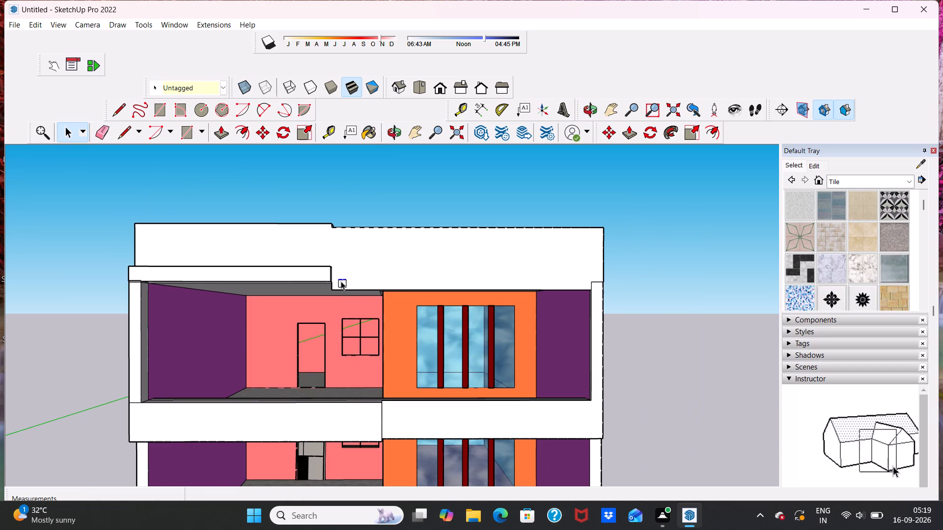
{"action": "double_click", "coordinate": [341, 281]}
{"action": "double_click", "coordinate": [341, 281]}
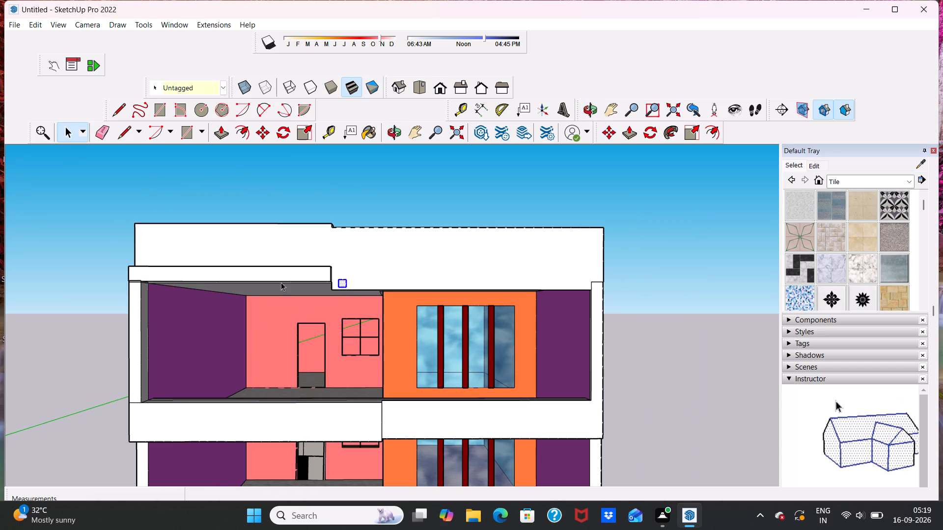
{"action": "left_click_drag", "start_coordinate": [261, 131], "coordinate": [262, 136]}
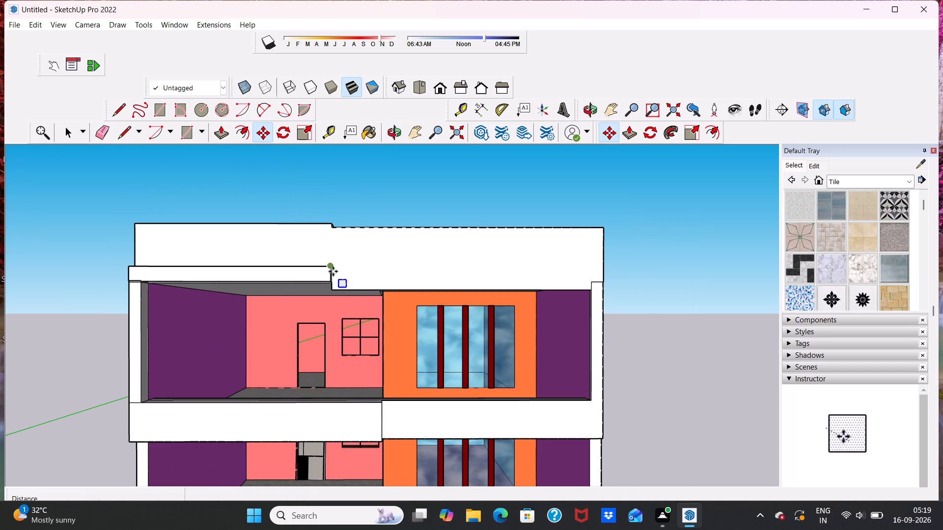
{"action": "left_click", "coordinate": [345, 285]}
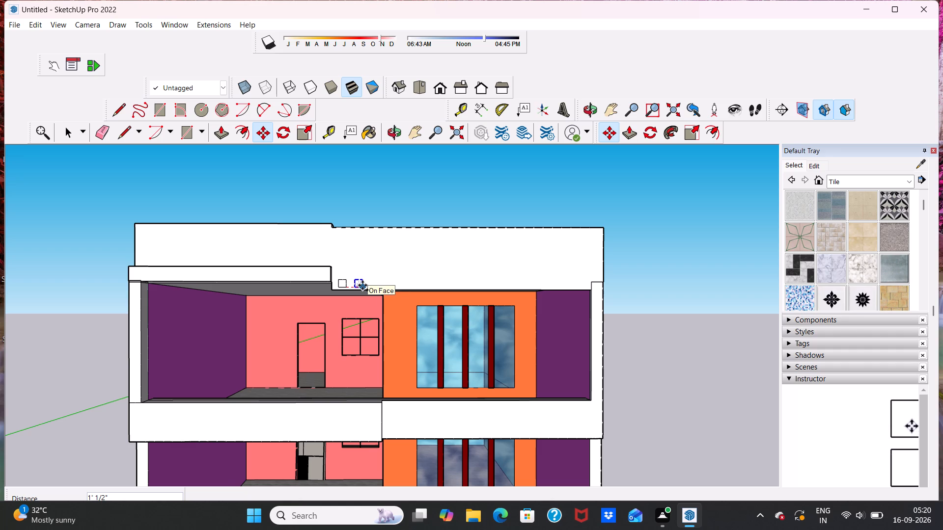
{"action": "left_click", "coordinate": [362, 285]}
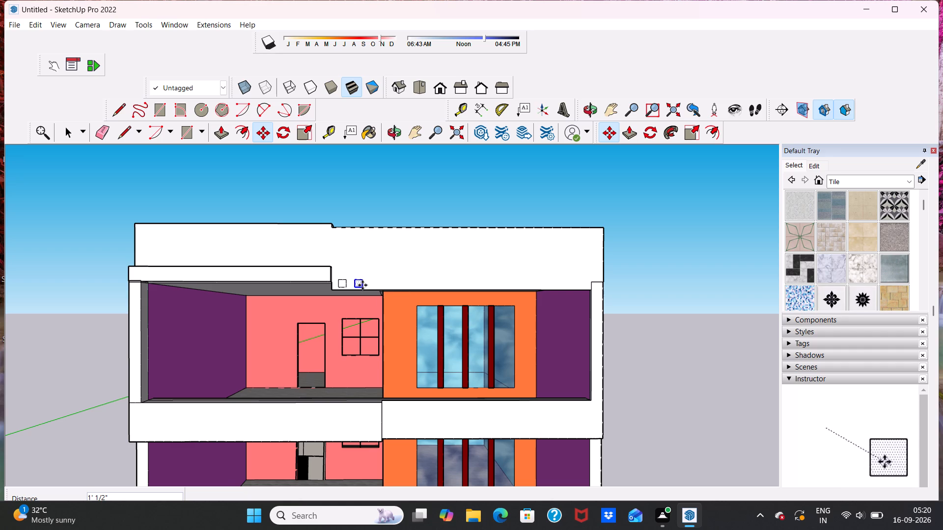
{"action": "key", "text": "shift+asterisk"}
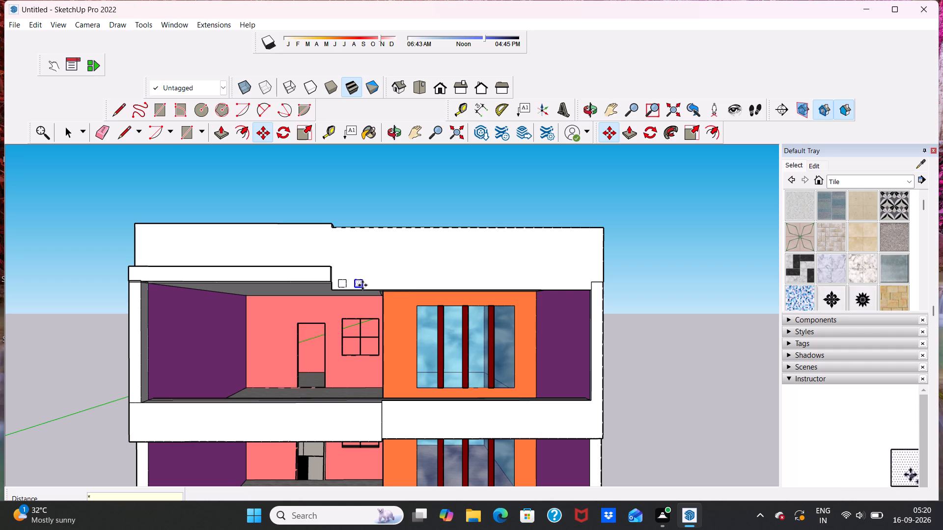
{"action": "type", "text": "15"}
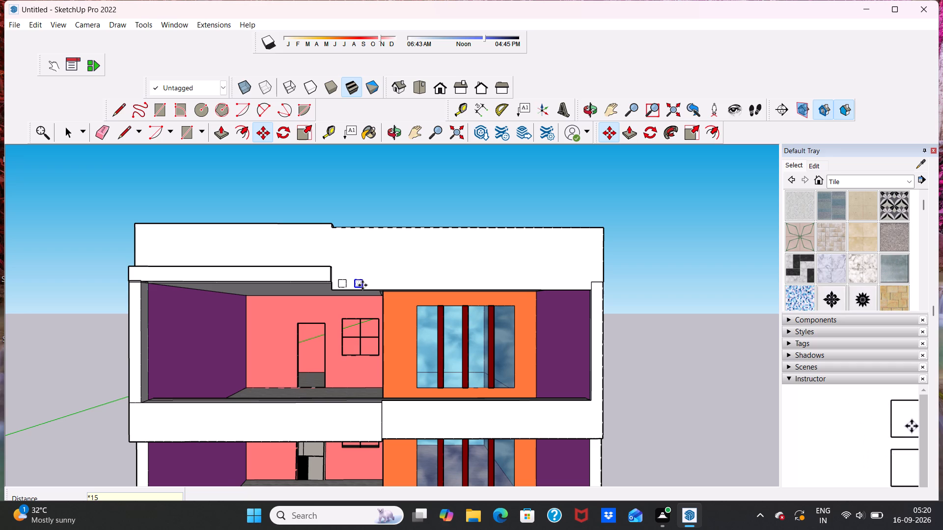
{"action": "key", "text": "Return"}
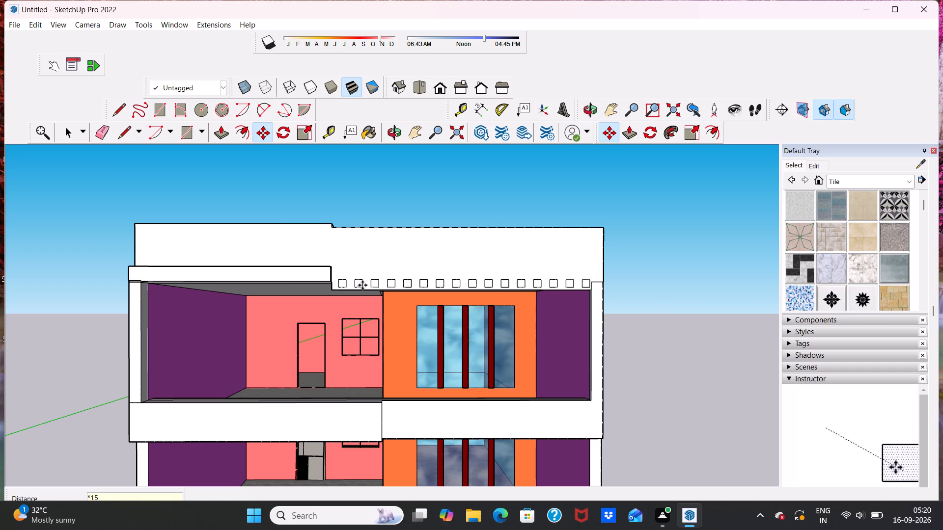
{"action": "scroll", "coordinate": [362, 285], "scroll_direction": "up", "scroll_amount": 2}
{"action": "key", "text": "space"}
Push/Pull the leftmost square of the row outward 3' from the roof front.
{"action": "scroll", "coordinate": [373, 306], "scroll_direction": "down", "scroll_amount": 3}
{"action": "middle_click_drag", "start_coordinate": [407, 222], "coordinate": [427, 261]}
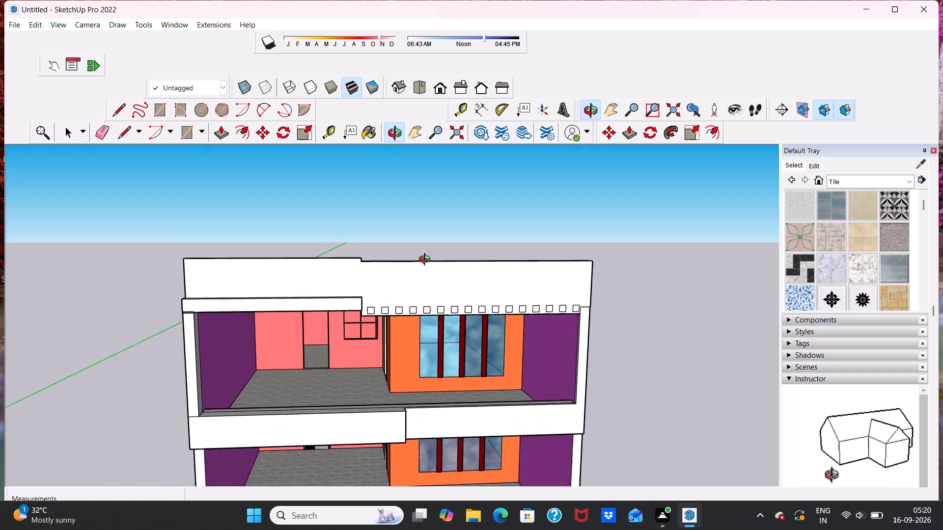
{"action": "middle_click_drag", "start_coordinate": [427, 261], "coordinate": [361, 277]}
{"action": "scroll", "coordinate": [420, 308], "scroll_direction": "up", "scroll_amount": 5}
{"action": "scroll", "coordinate": [394, 298], "scroll_direction": "down", "scroll_amount": 4}
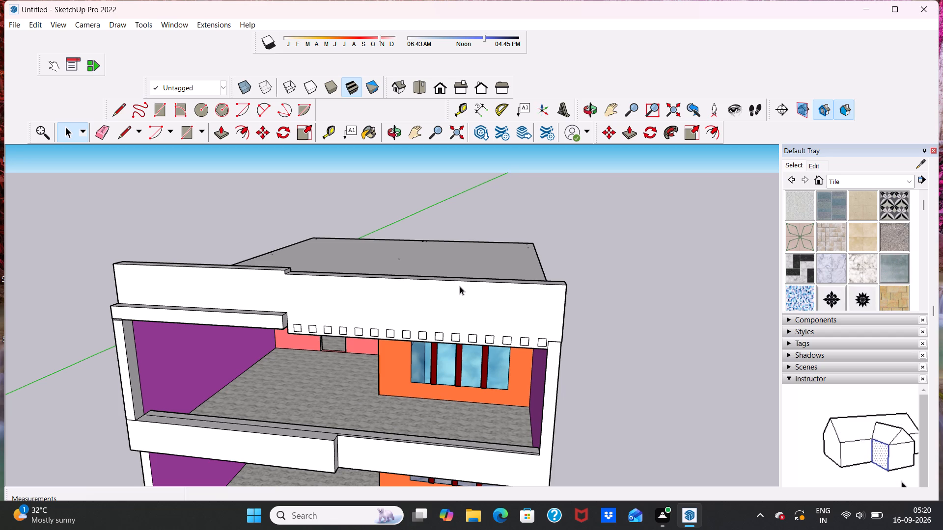
{"action": "key", "text": "space"}
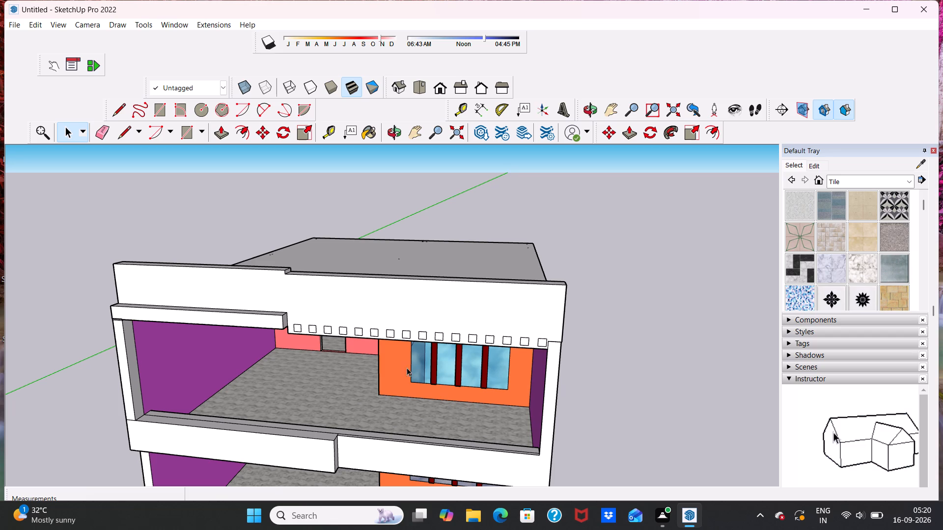
{"action": "scroll", "coordinate": [394, 379], "scroll_direction": "up", "scroll_amount": 5}
{"action": "left_click", "coordinate": [168, 263]}
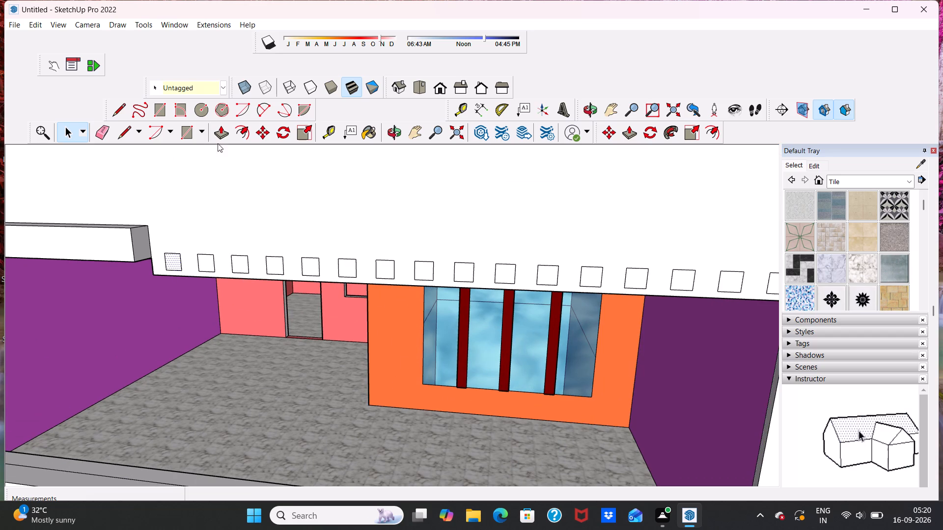
{"action": "left_click_drag", "start_coordinate": [219, 130], "coordinate": [219, 134]}
{"action": "left_click", "coordinate": [171, 259]}
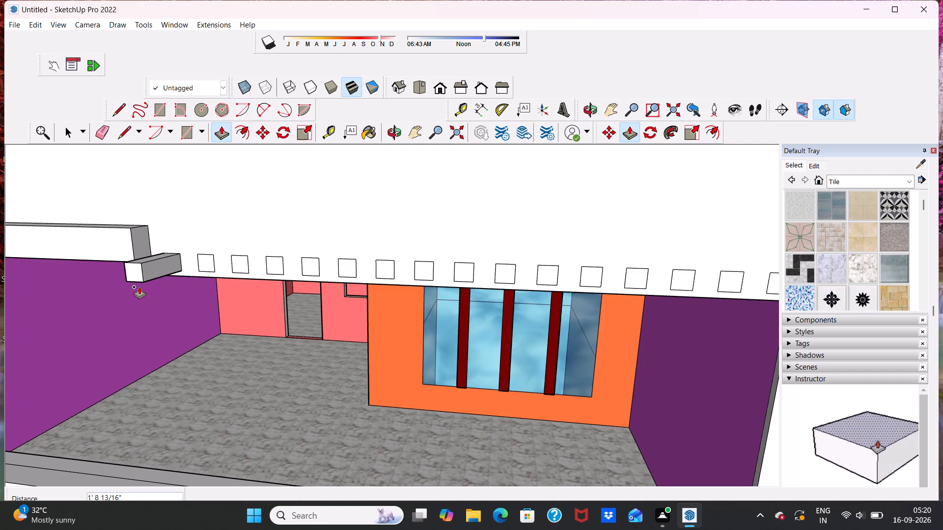
{"action": "type", "text": "3'"}
{"action": "key", "text": "Return"}
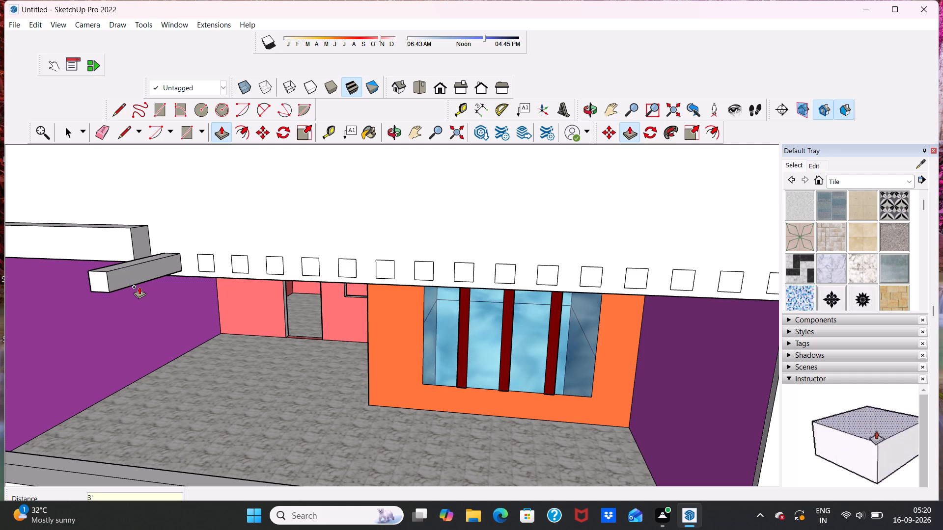
Push/Pull the second and third squares of the roof-front row outward 3', matching the first beam's depth.
{"action": "scroll", "coordinate": [140, 307], "scroll_direction": "down", "scroll_amount": 5}
{"action": "middle_click_drag", "start_coordinate": [201, 294], "coordinate": [314, 250]}
{"action": "scroll", "coordinate": [351, 225], "scroll_direction": "up", "scroll_amount": 2}
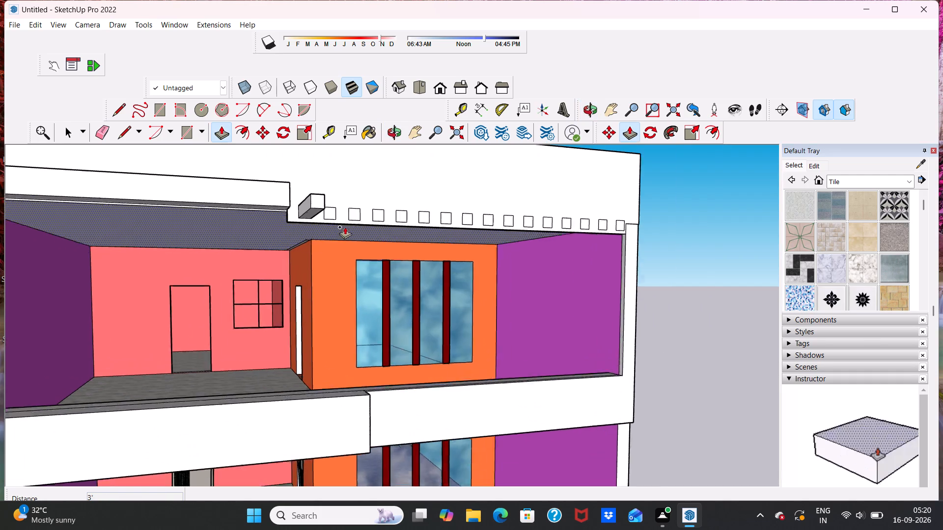
{"action": "scroll", "coordinate": [345, 227], "scroll_direction": "up", "scroll_amount": 2}
{"action": "left_click", "coordinate": [326, 203]}
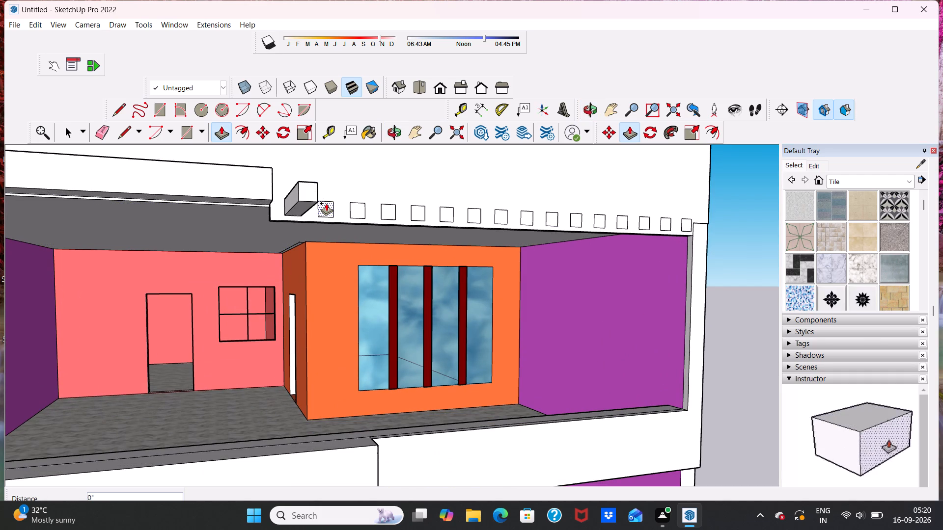
{"action": "left_click", "coordinate": [310, 180]}
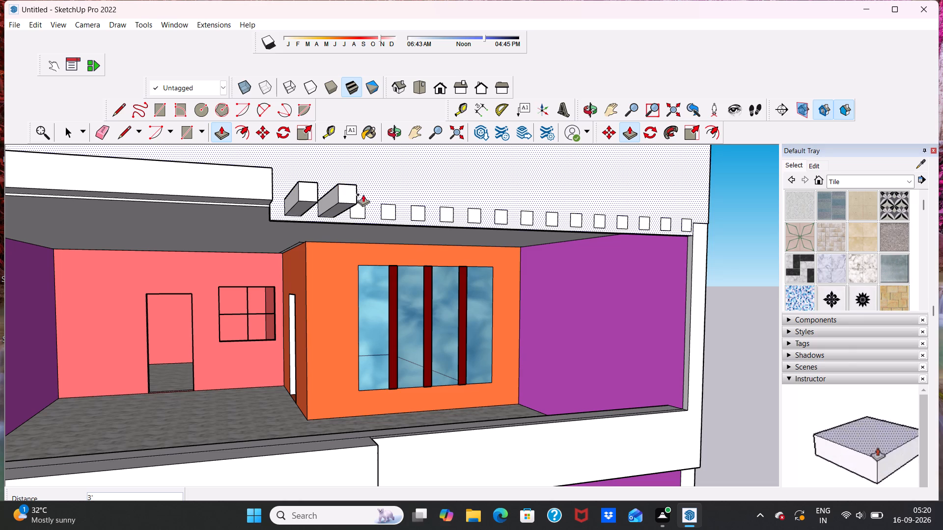
{"action": "left_click", "coordinate": [359, 206]}
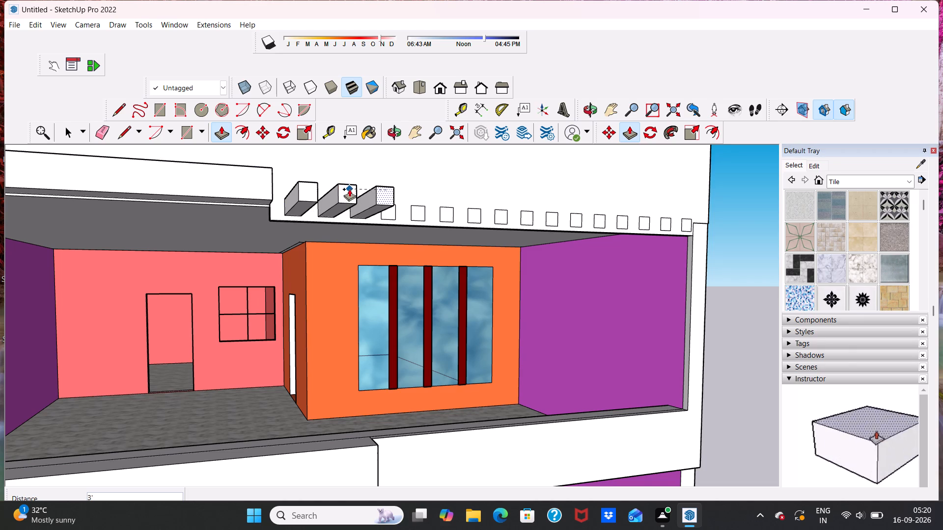
{"action": "left_click", "coordinate": [349, 189]}
Push/Pull the fourth through ninth squares of the roof-front row outward 3' to match the finished beams.
{"action": "middle_click_drag", "start_coordinate": [404, 209], "coordinate": [345, 223]}
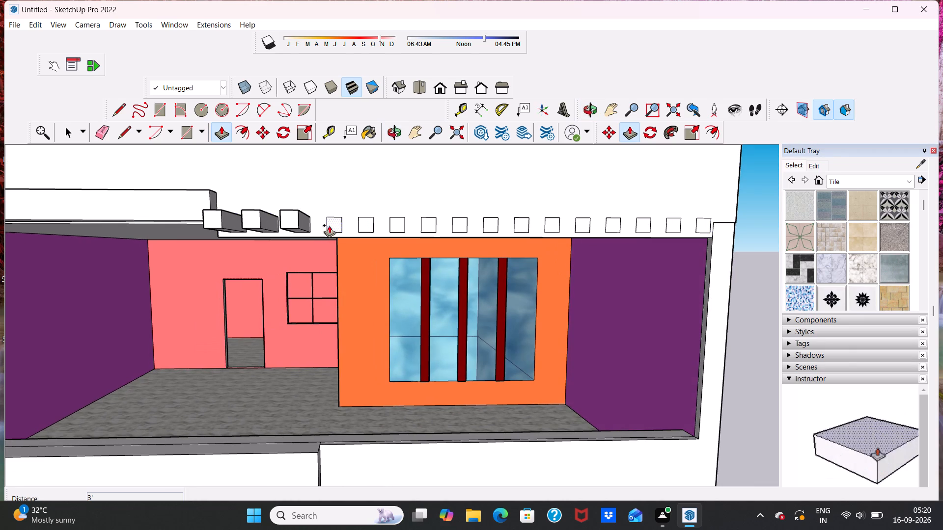
{"action": "left_click", "coordinate": [332, 220]}
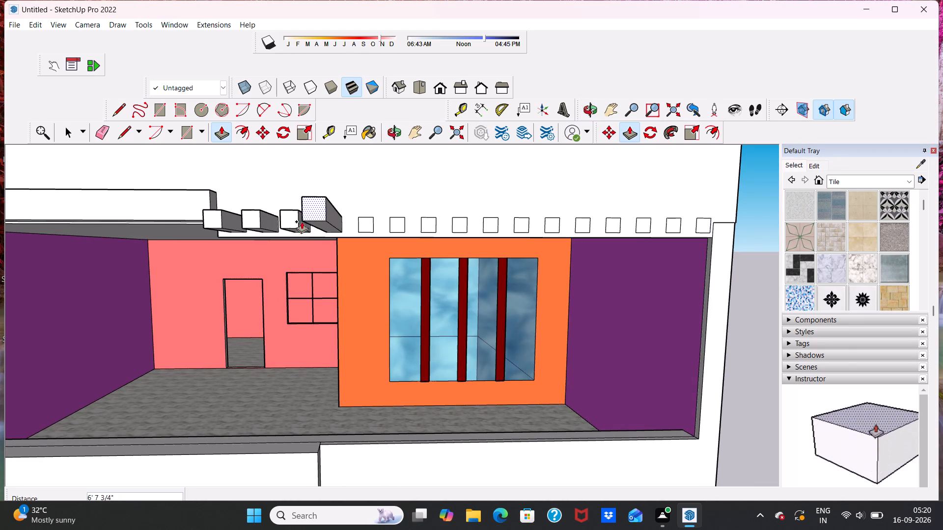
{"action": "left_click", "coordinate": [291, 219]}
{"action": "left_click", "coordinate": [367, 220]}
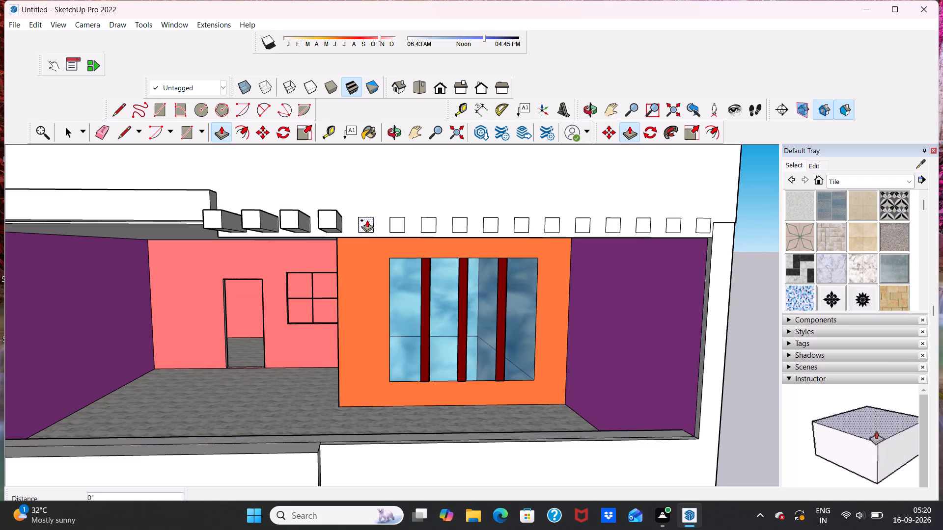
{"action": "left_click", "coordinate": [331, 214]}
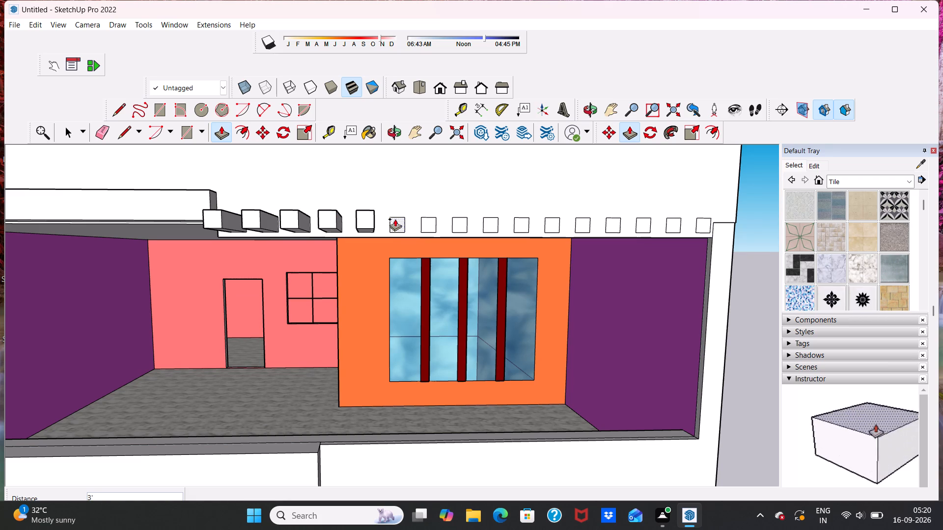
{"action": "left_click", "coordinate": [395, 218]}
{"action": "left_click", "coordinate": [364, 218]}
{"action": "left_click", "coordinate": [426, 219]}
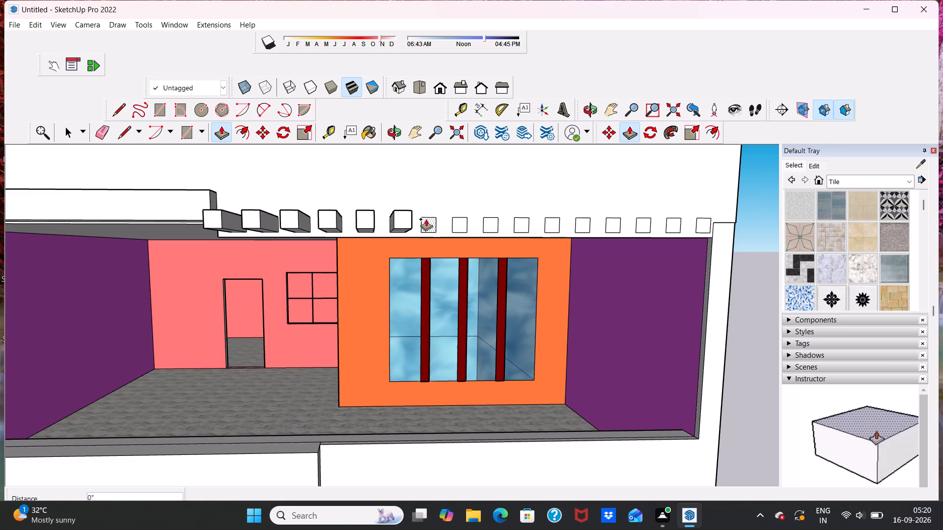
{"action": "left_click", "coordinate": [402, 215]}
{"action": "left_click", "coordinate": [461, 221]}
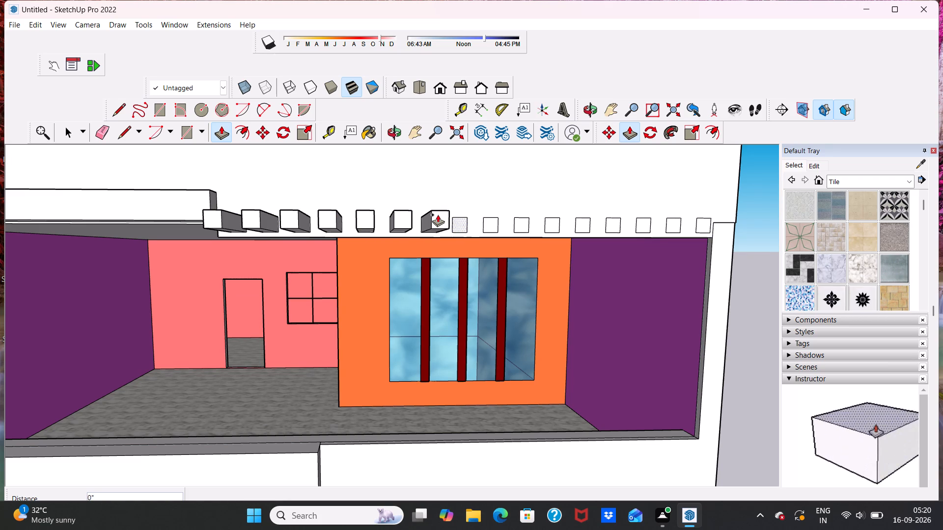
{"action": "left_click", "coordinate": [436, 213]}
{"action": "left_click", "coordinate": [493, 219]}
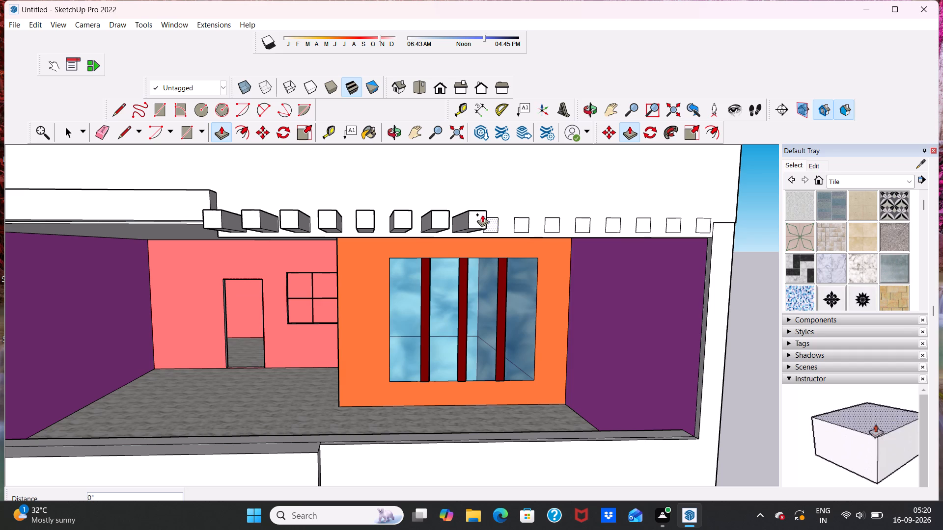
{"action": "left_click", "coordinate": [478, 214]}
Push/Pull the tenth and eleventh squares of the roof-front row outward 3', level with the neighbouring beams.
{"action": "scroll", "coordinate": [538, 210], "scroll_direction": "down", "scroll_amount": 3}
{"action": "middle_click_drag", "start_coordinate": [540, 213], "coordinate": [433, 270]}
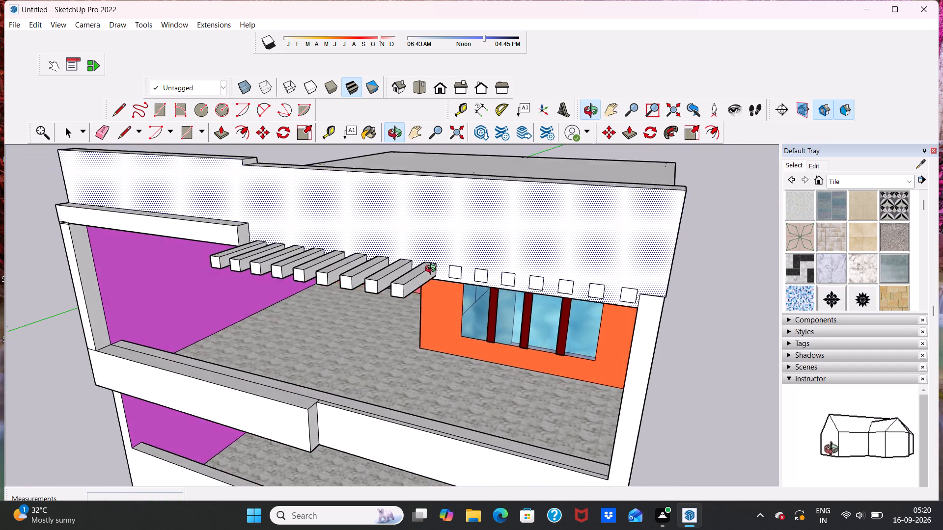
{"action": "middle_click_drag", "start_coordinate": [433, 270], "coordinate": [459, 299]}
{"action": "middle_click_drag", "start_coordinate": [460, 331], "coordinate": [516, 261]}
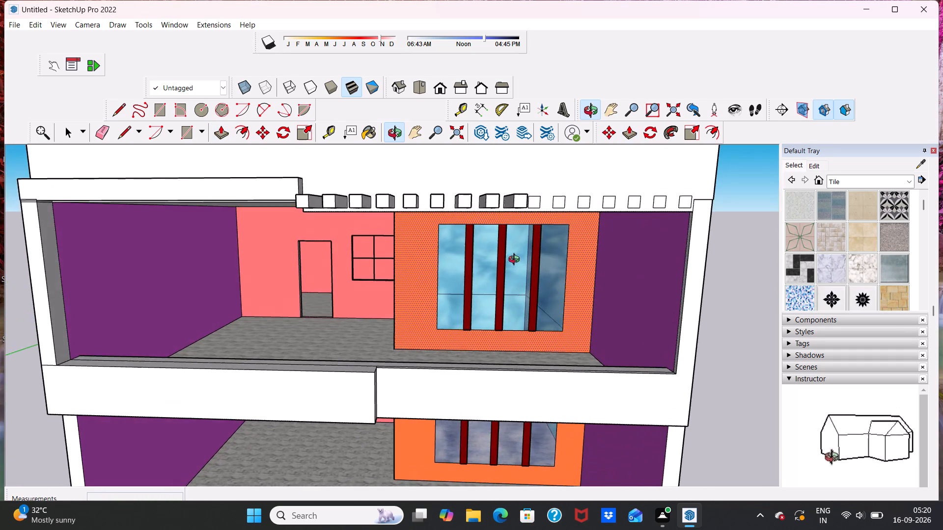
{"action": "middle_click_drag", "start_coordinate": [516, 261], "coordinate": [518, 259]}
{"action": "scroll", "coordinate": [545, 202], "scroll_direction": "up", "scroll_amount": 4}
{"action": "left_click", "coordinate": [530, 196]}
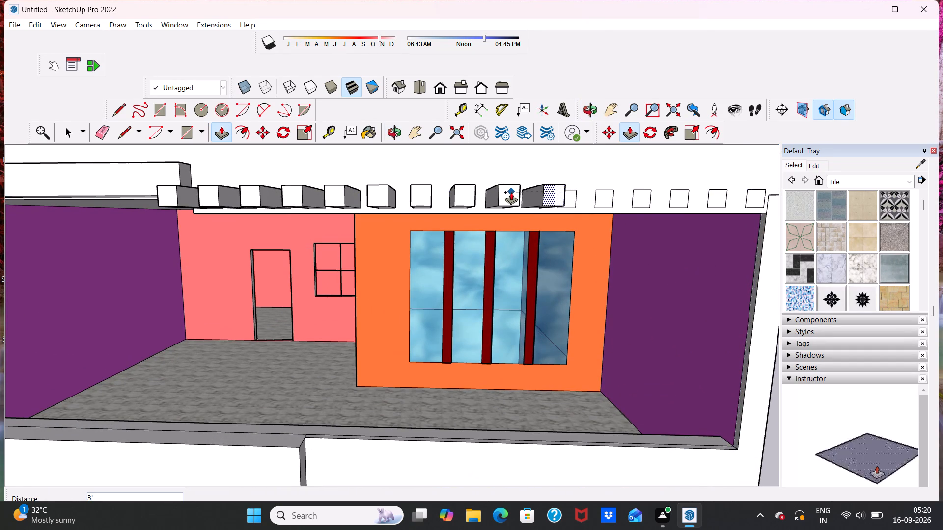
{"action": "left_click", "coordinate": [508, 193]}
{"action": "left_click", "coordinate": [573, 192]}
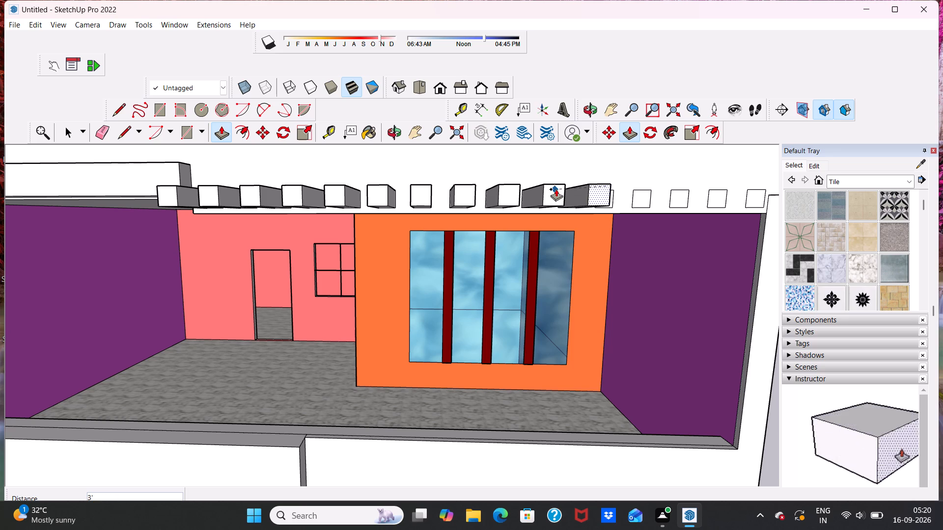
{"action": "left_click", "coordinate": [556, 188]}
Push/Pull the twelfth, thirteenth and fourteenth squares of the roof-front row outward 3' to match the other beams.
{"action": "middle_click_drag", "start_coordinate": [625, 190], "coordinate": [533, 204]}
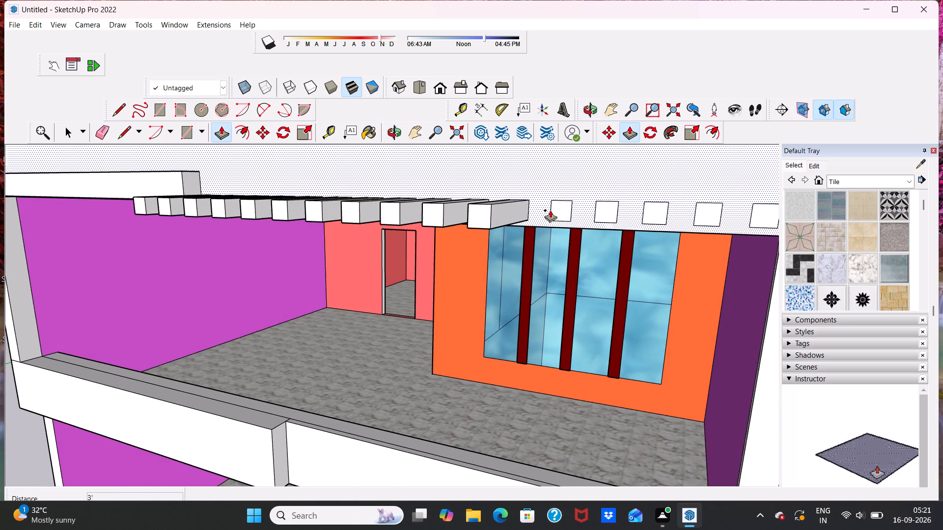
{"action": "left_click", "coordinate": [557, 207]}
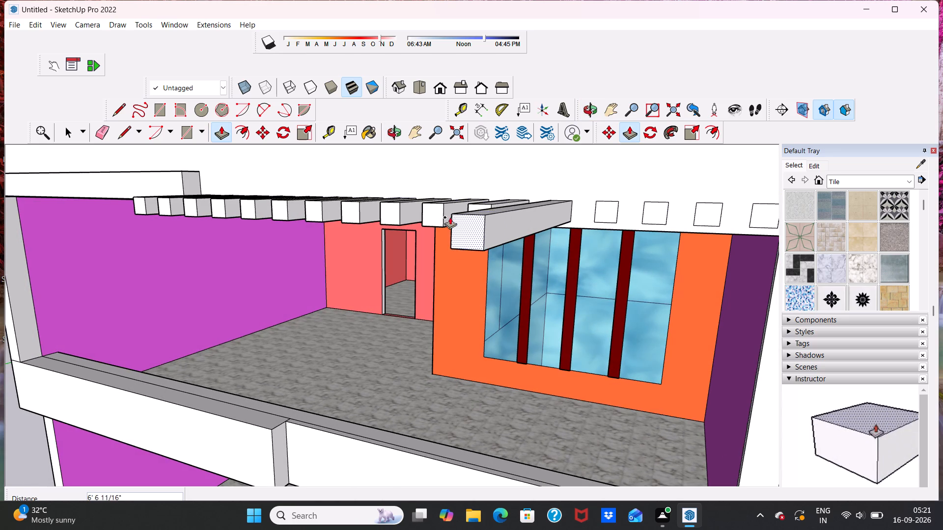
{"action": "left_click", "coordinate": [482, 203]}
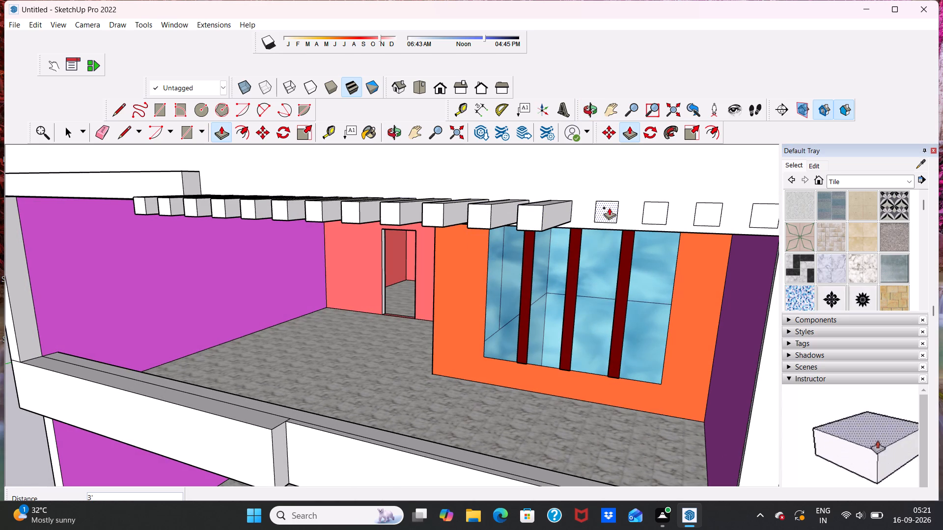
{"action": "left_click", "coordinate": [609, 208]}
{"action": "left_click", "coordinate": [527, 207]}
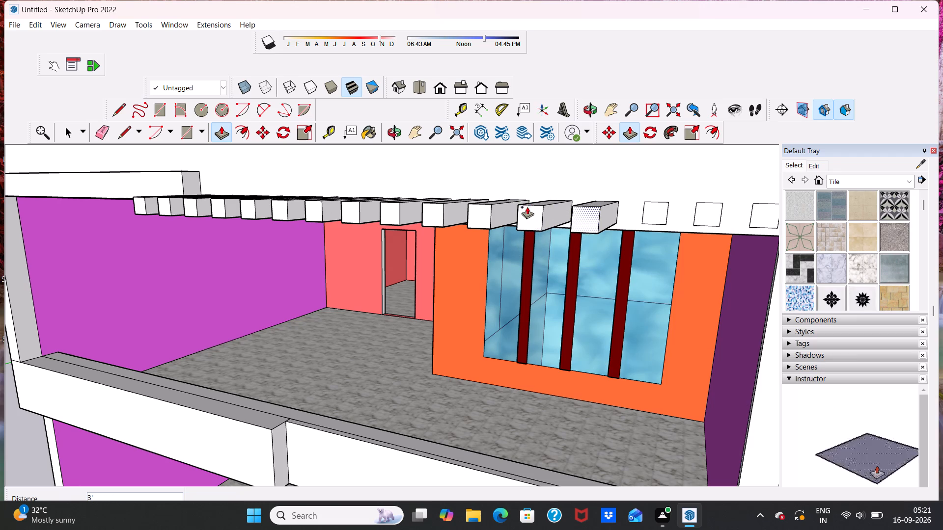
{"action": "left_click", "coordinate": [656, 205]}
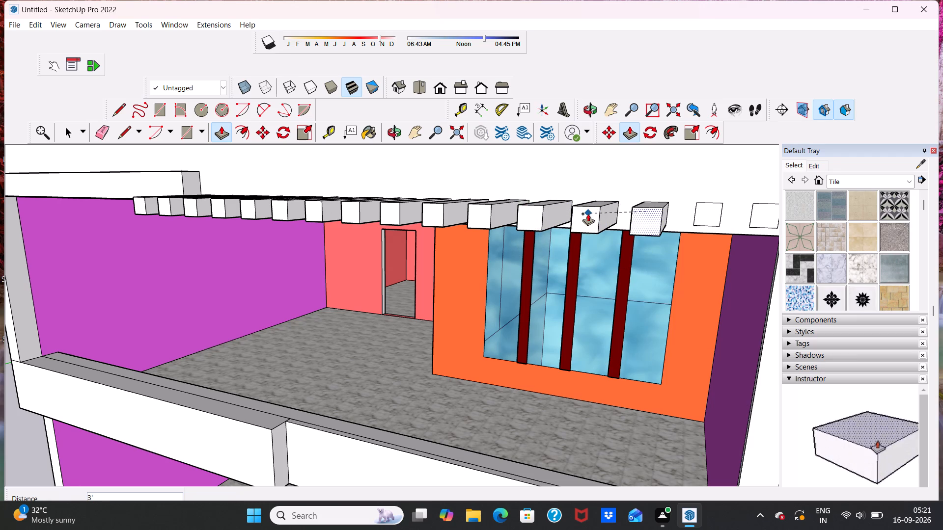
{"action": "left_click", "coordinate": [588, 213]}
Push/Pull the last two squares at the right end of the roof-front row outward 3', completing the beams.
{"action": "scroll", "coordinate": [642, 197], "scroll_direction": "down", "scroll_amount": 9}
{"action": "left_click", "coordinate": [679, 203]}
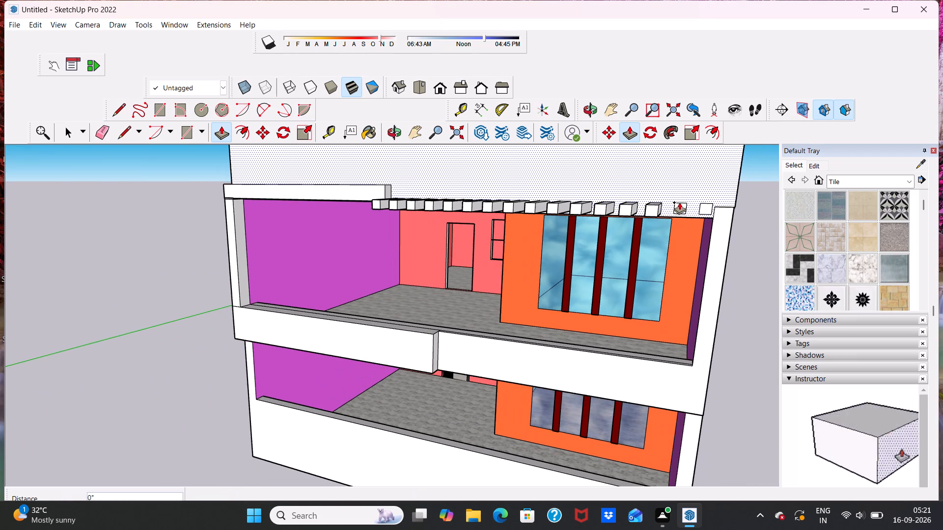
{"action": "key", "text": "space"}
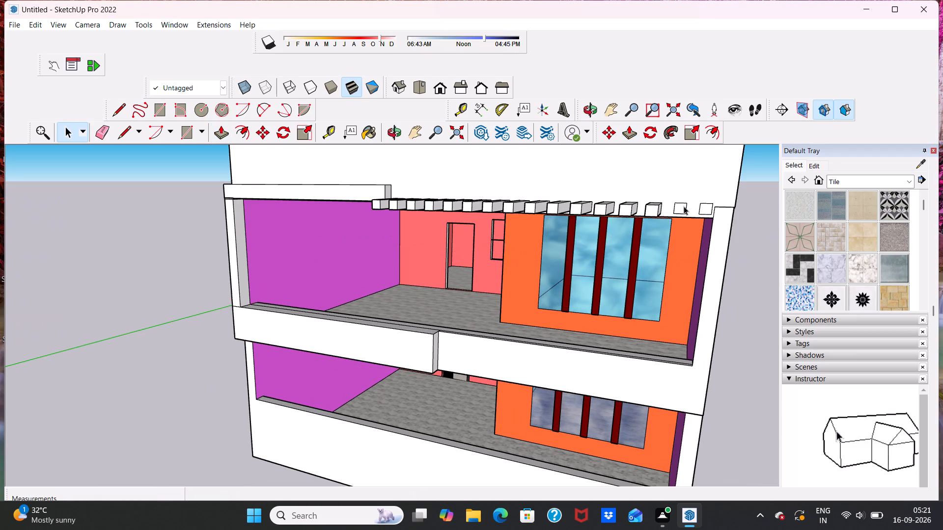
{"action": "left_click", "coordinate": [684, 206]}
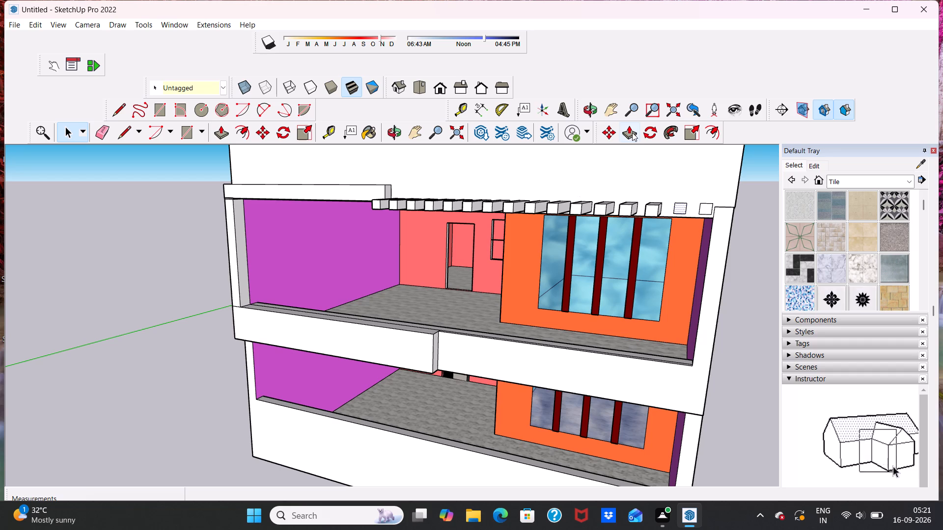
{"action": "left_click", "coordinate": [632, 132]}
{"action": "left_click", "coordinate": [681, 202]}
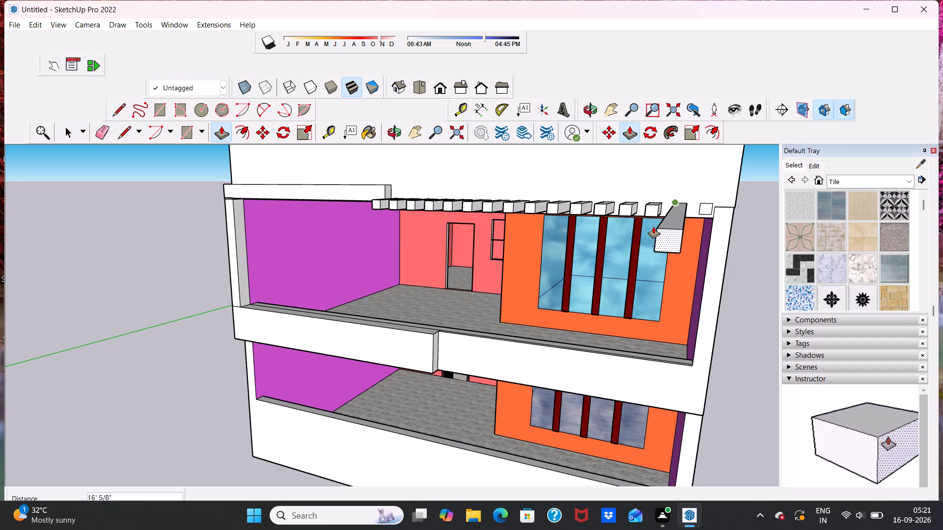
{"action": "left_click", "coordinate": [650, 202]}
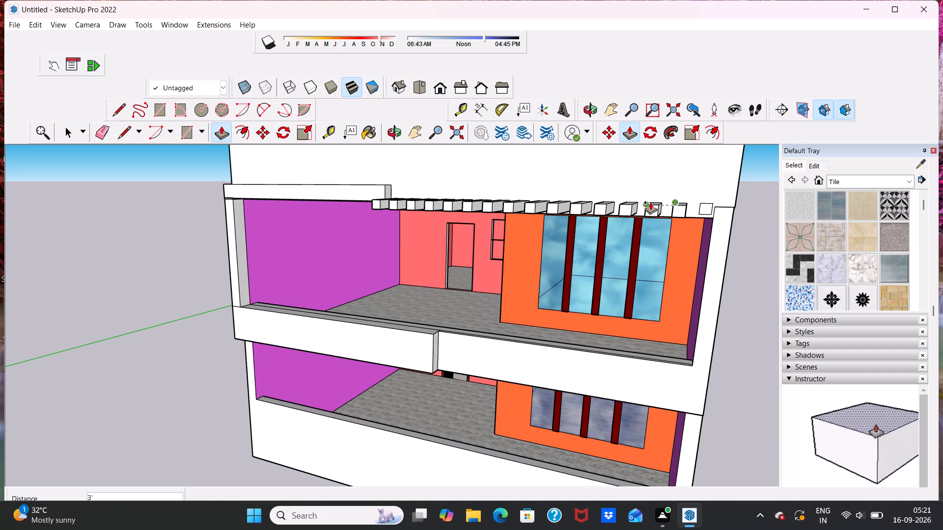
{"action": "left_click", "coordinate": [704, 206]}
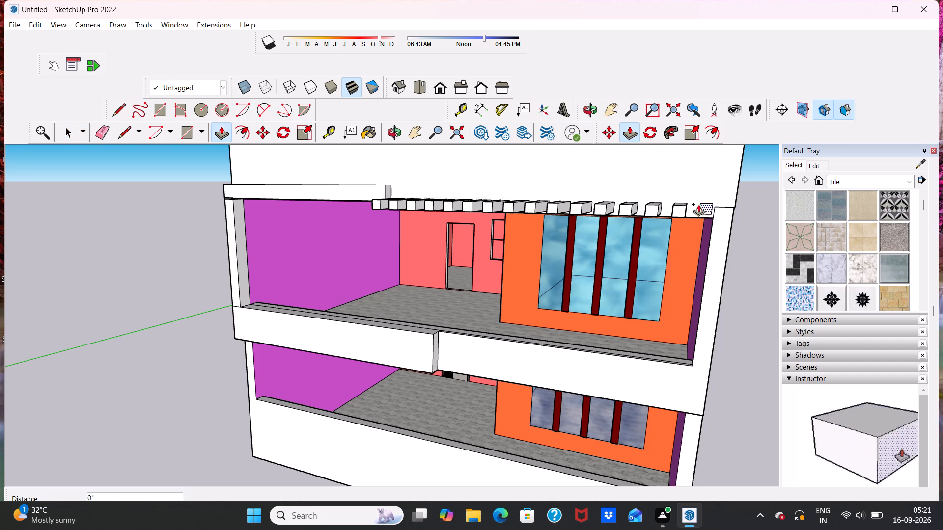
{"action": "left_click", "coordinate": [675, 209]}
Examine the row of projecting roof beams and the whole front facade from below and from the front.
{"action": "scroll", "coordinate": [690, 207], "scroll_direction": "down", "scroll_amount": 2}
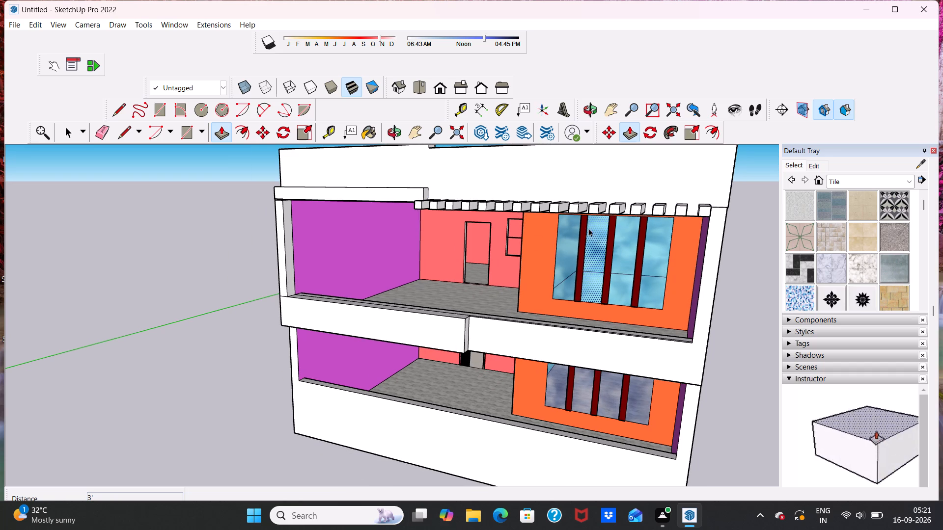
{"action": "key", "text": "space"}
{"action": "middle_click_drag", "start_coordinate": [508, 246], "coordinate": [538, 179]}
{"action": "scroll", "coordinate": [546, 289], "scroll_direction": "down", "scroll_amount": 1}
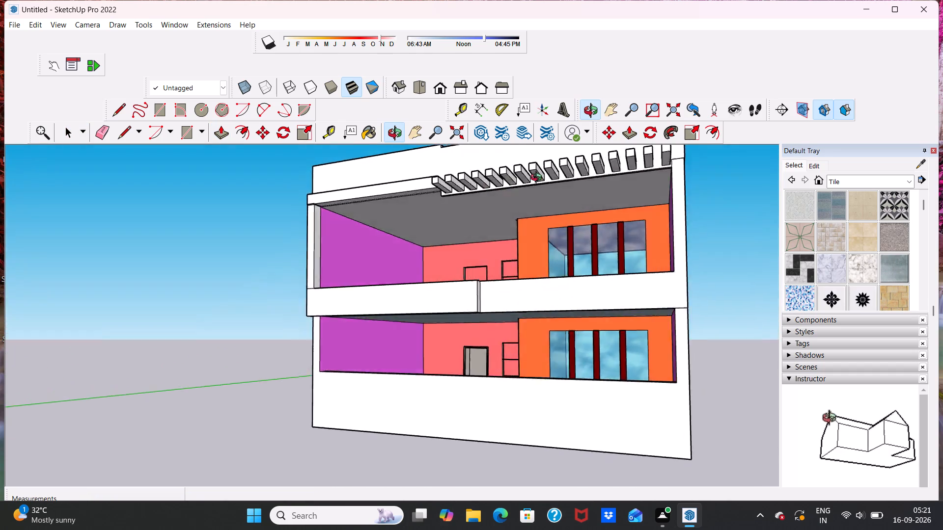
{"action": "middle_click_drag", "start_coordinate": [538, 179], "coordinate": [615, 182]}
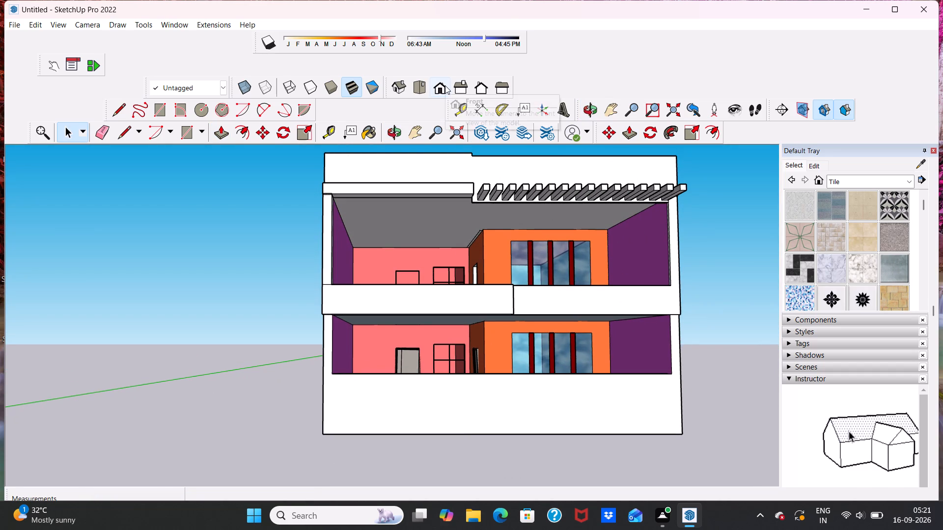
{"action": "left_click", "coordinate": [443, 86]}
{"action": "scroll", "coordinate": [460, 151], "scroll_direction": "down", "scroll_amount": 2}
{"action": "middle_click_drag", "start_coordinate": [447, 256], "coordinate": [443, 291]}
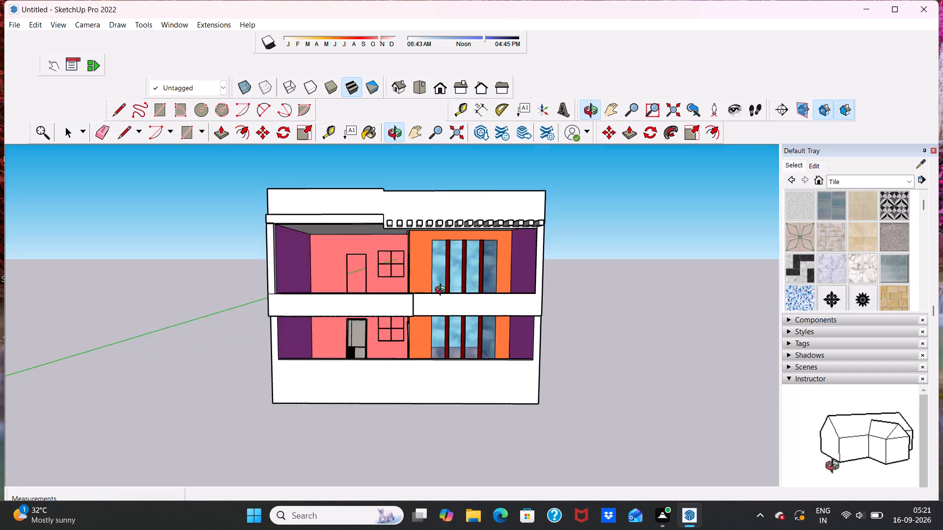
{"action": "middle_click_drag", "start_coordinate": [443, 291], "coordinate": [480, 284]}
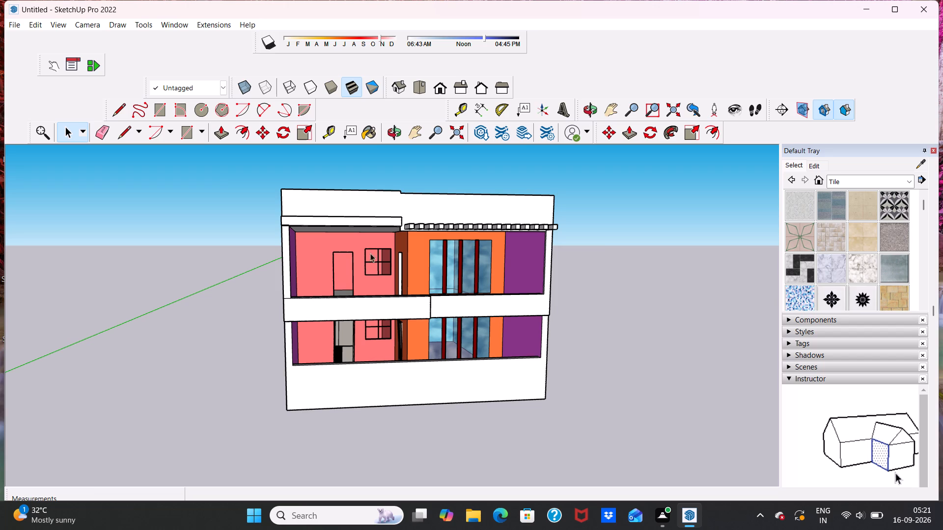
Draw a tall, narrow rectangle about 9' 8 3/4" by 4 1/8" on the right-hand front pillar, from the middle band's underside up to the roof beams.
{"action": "scroll", "coordinate": [530, 294], "scroll_direction": "up", "scroll_amount": 5}
{"action": "middle_click_drag", "start_coordinate": [539, 300], "coordinate": [515, 274]}
{"action": "scroll", "coordinate": [515, 274], "scroll_direction": "up", "scroll_amount": 4}
{"action": "middle_click_drag", "start_coordinate": [513, 288], "coordinate": [528, 354]}
{"action": "scroll", "coordinate": [534, 324], "scroll_direction": "down", "scroll_amount": 2}
{"action": "middle_click_drag", "start_coordinate": [554, 328], "coordinate": [543, 260]}
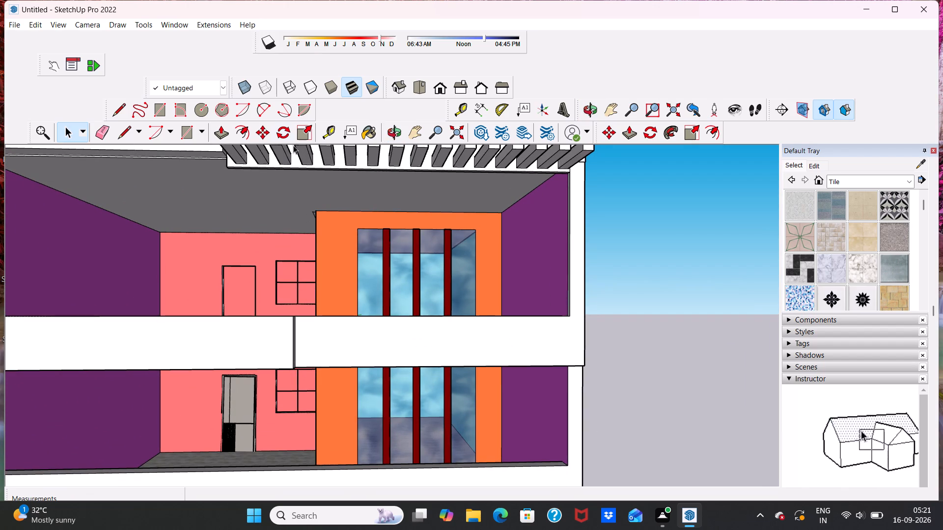
{"action": "left_click", "coordinate": [218, 132]}
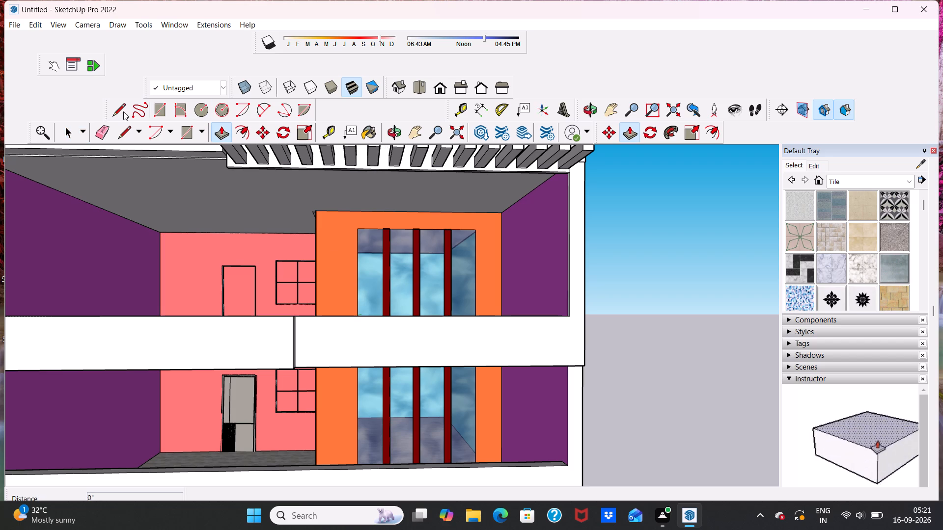
{"action": "left_click_drag", "start_coordinate": [159, 113], "coordinate": [162, 118]}
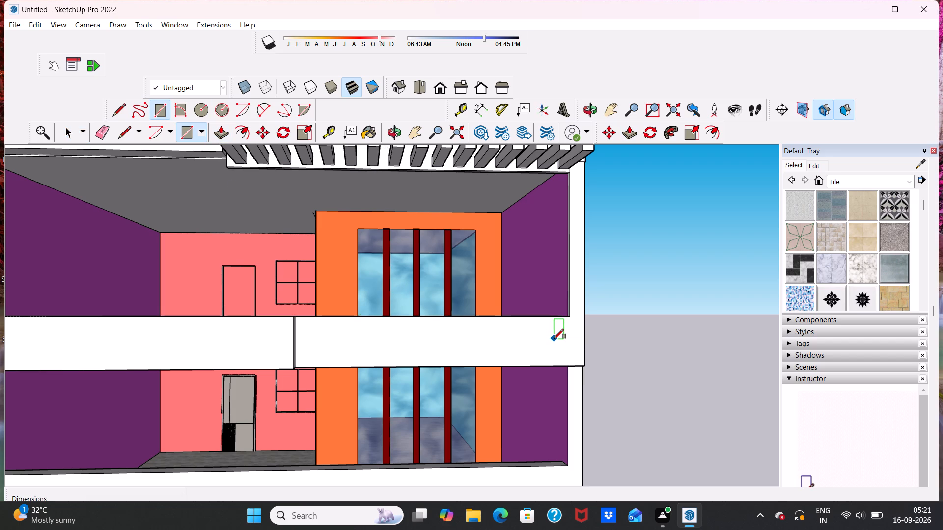
{"action": "left_click", "coordinate": [571, 366]}
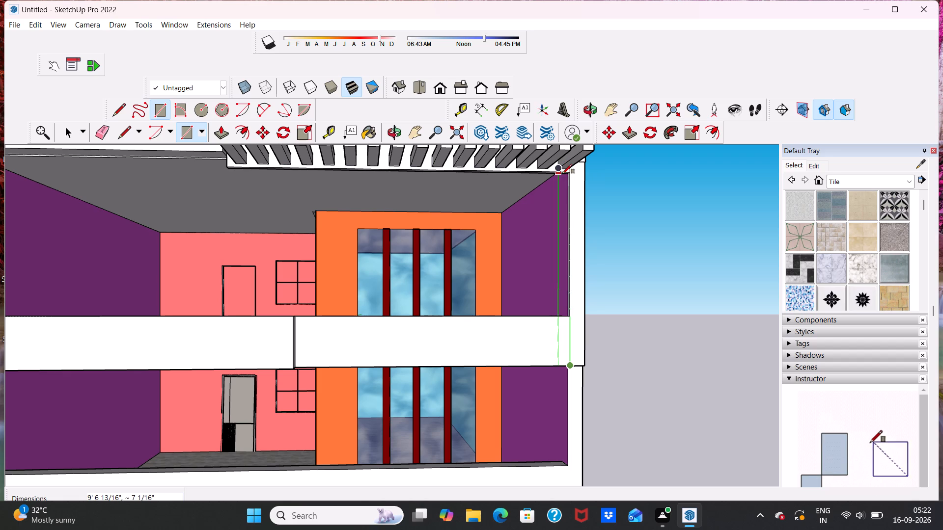
{"action": "scroll", "coordinate": [561, 174], "scroll_direction": "up", "scroll_amount": 5}
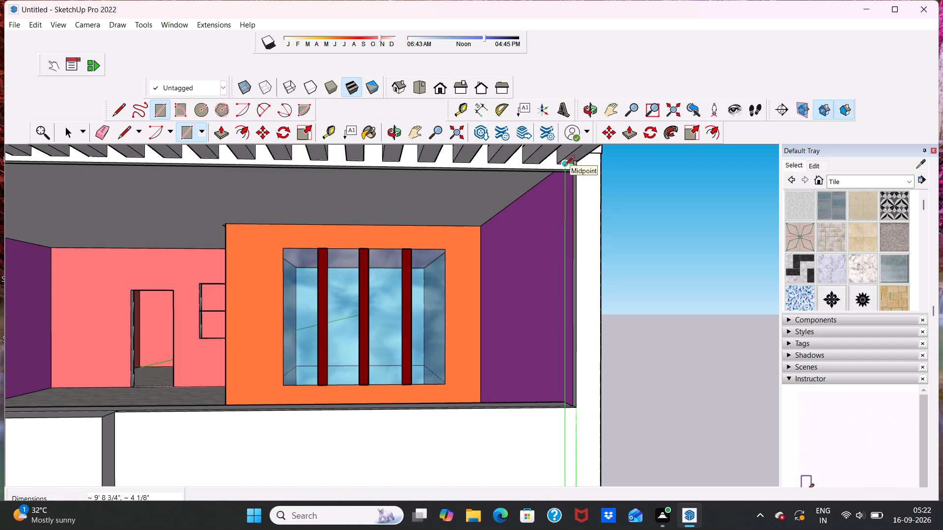
{"action": "left_click", "coordinate": [565, 165]}
{"action": "key", "text": "space"}
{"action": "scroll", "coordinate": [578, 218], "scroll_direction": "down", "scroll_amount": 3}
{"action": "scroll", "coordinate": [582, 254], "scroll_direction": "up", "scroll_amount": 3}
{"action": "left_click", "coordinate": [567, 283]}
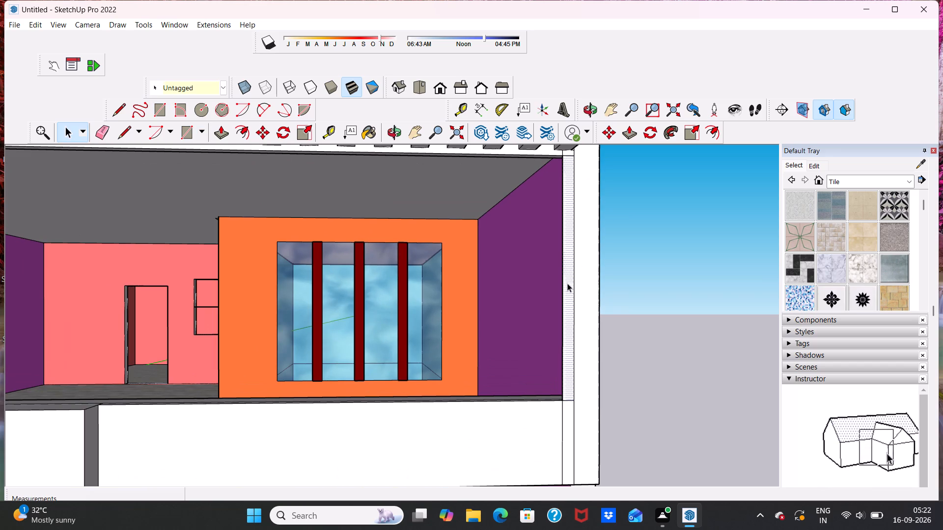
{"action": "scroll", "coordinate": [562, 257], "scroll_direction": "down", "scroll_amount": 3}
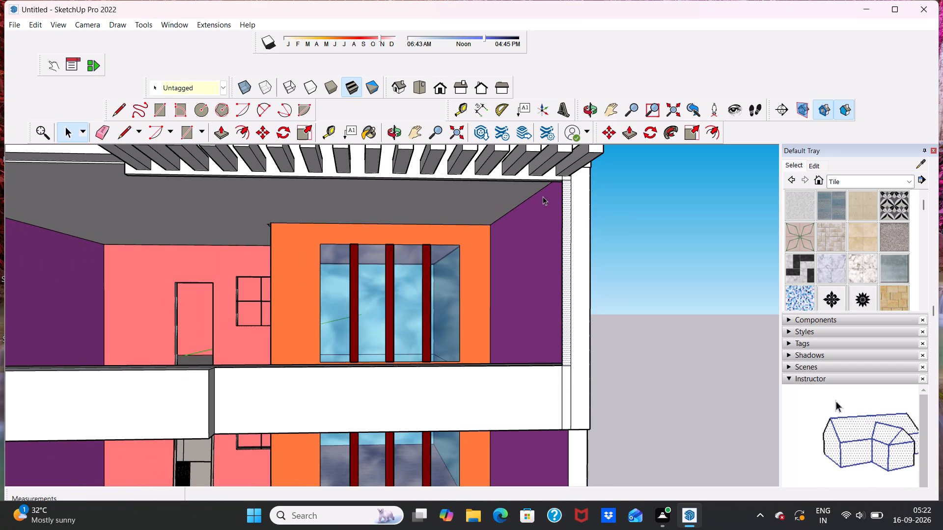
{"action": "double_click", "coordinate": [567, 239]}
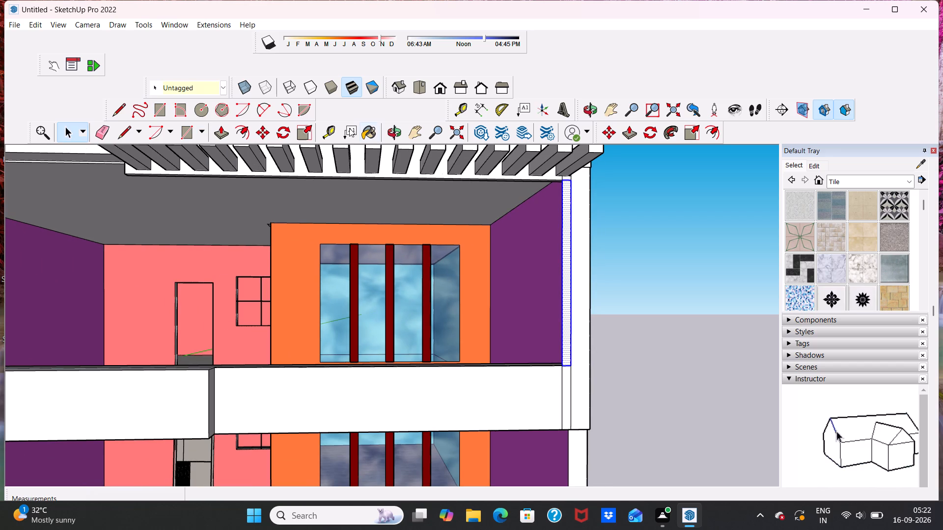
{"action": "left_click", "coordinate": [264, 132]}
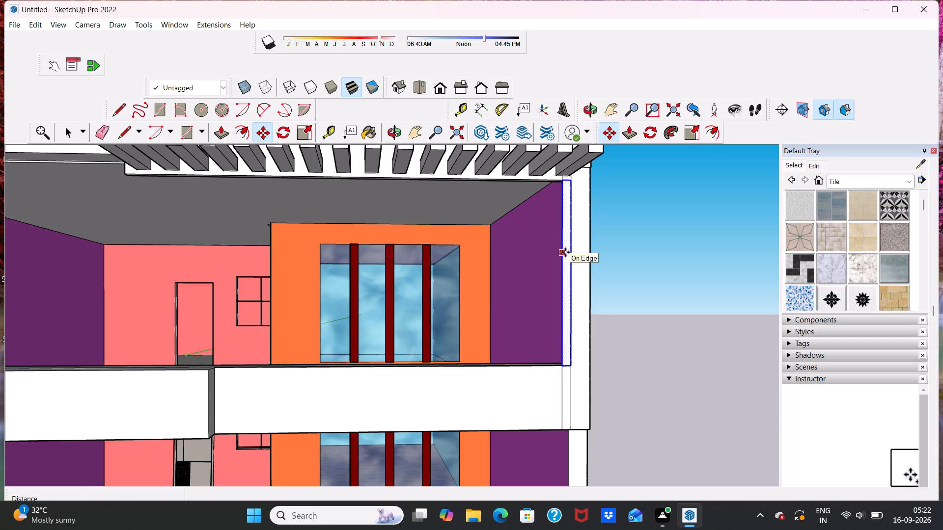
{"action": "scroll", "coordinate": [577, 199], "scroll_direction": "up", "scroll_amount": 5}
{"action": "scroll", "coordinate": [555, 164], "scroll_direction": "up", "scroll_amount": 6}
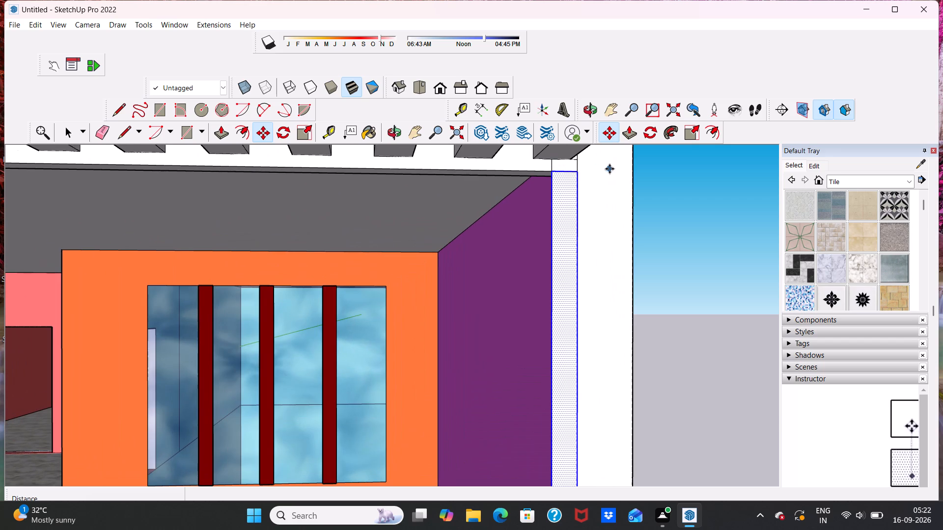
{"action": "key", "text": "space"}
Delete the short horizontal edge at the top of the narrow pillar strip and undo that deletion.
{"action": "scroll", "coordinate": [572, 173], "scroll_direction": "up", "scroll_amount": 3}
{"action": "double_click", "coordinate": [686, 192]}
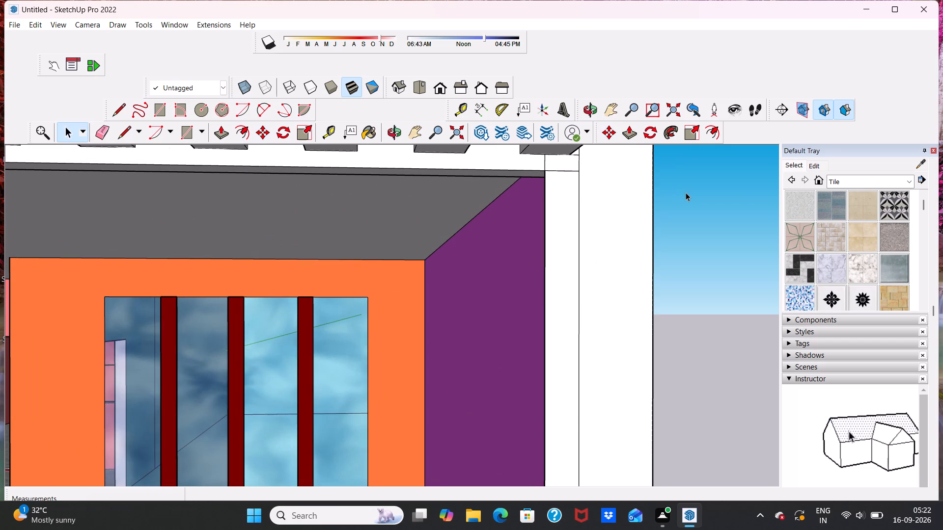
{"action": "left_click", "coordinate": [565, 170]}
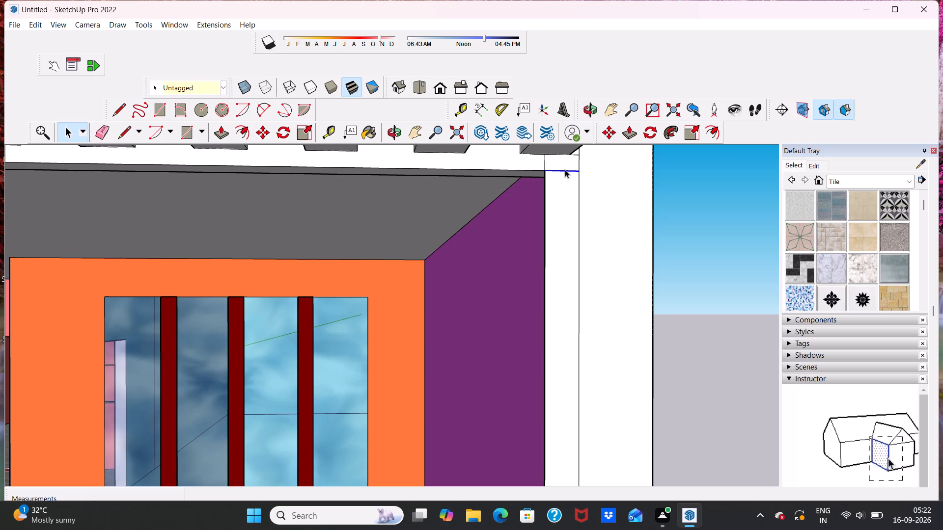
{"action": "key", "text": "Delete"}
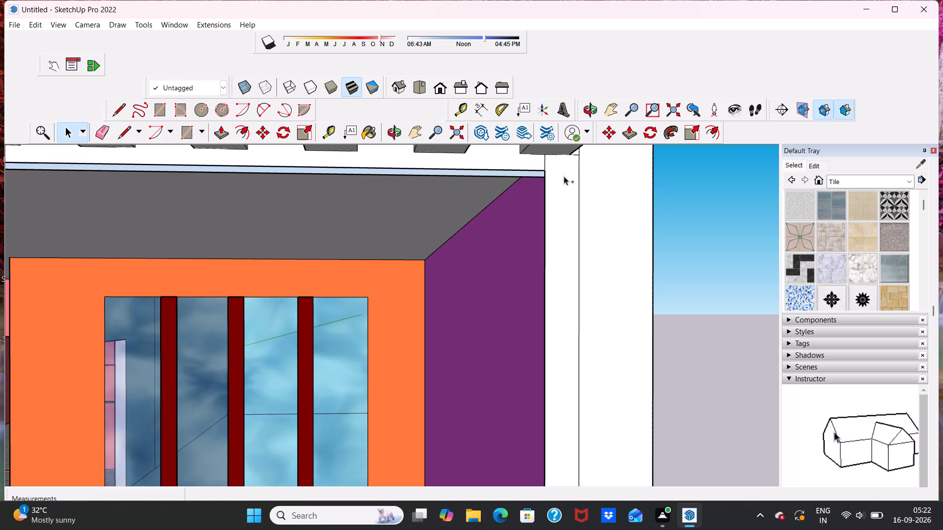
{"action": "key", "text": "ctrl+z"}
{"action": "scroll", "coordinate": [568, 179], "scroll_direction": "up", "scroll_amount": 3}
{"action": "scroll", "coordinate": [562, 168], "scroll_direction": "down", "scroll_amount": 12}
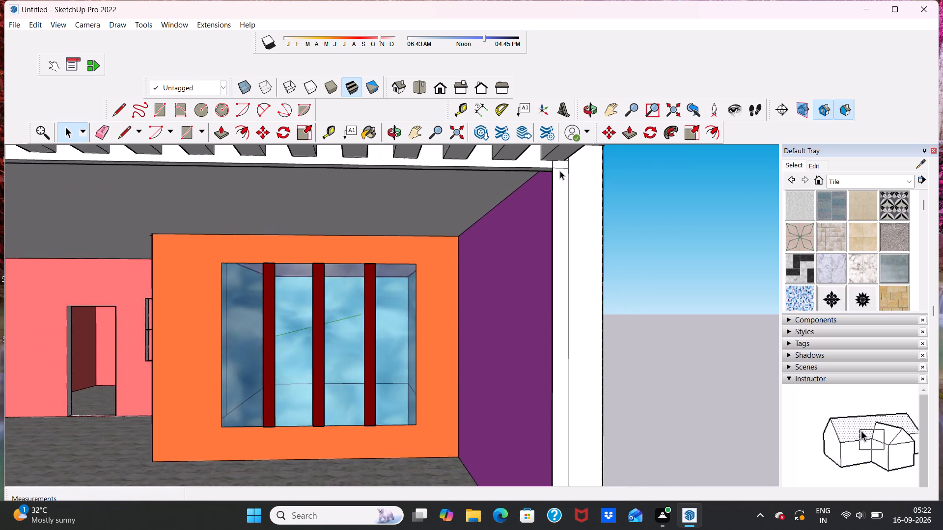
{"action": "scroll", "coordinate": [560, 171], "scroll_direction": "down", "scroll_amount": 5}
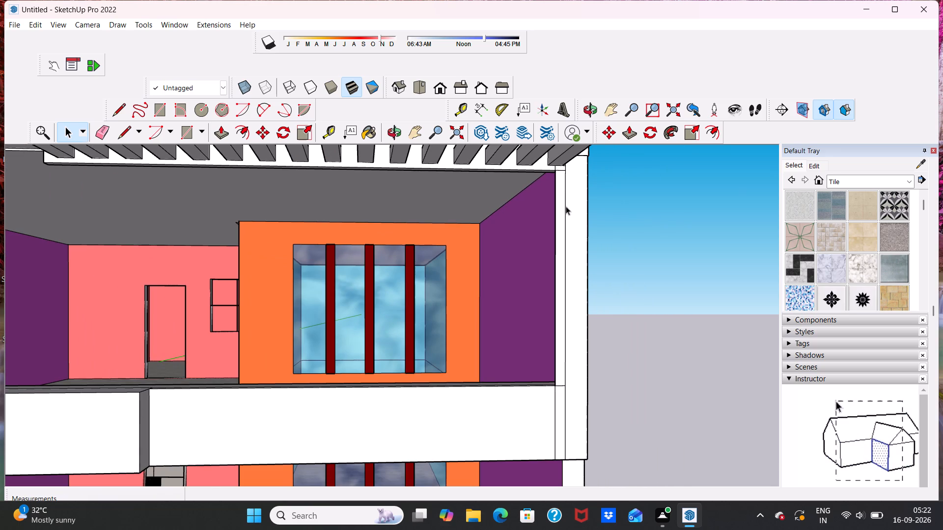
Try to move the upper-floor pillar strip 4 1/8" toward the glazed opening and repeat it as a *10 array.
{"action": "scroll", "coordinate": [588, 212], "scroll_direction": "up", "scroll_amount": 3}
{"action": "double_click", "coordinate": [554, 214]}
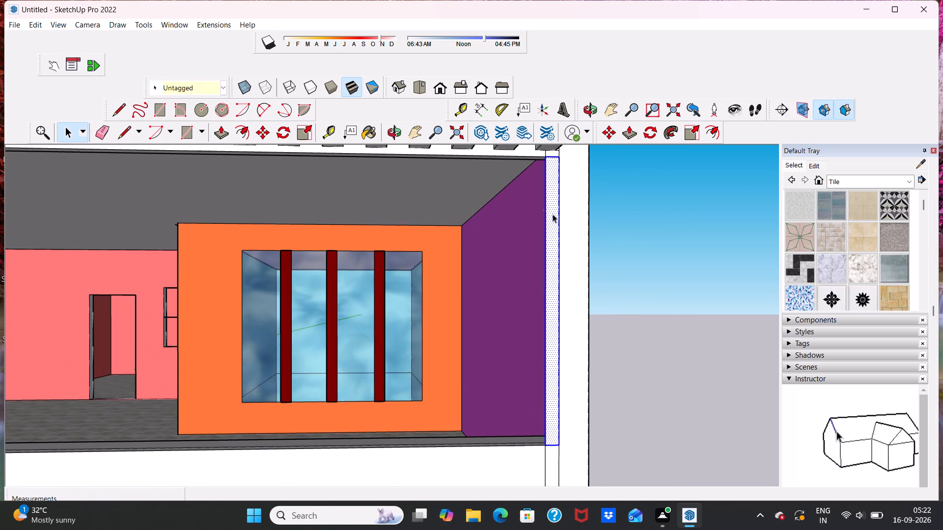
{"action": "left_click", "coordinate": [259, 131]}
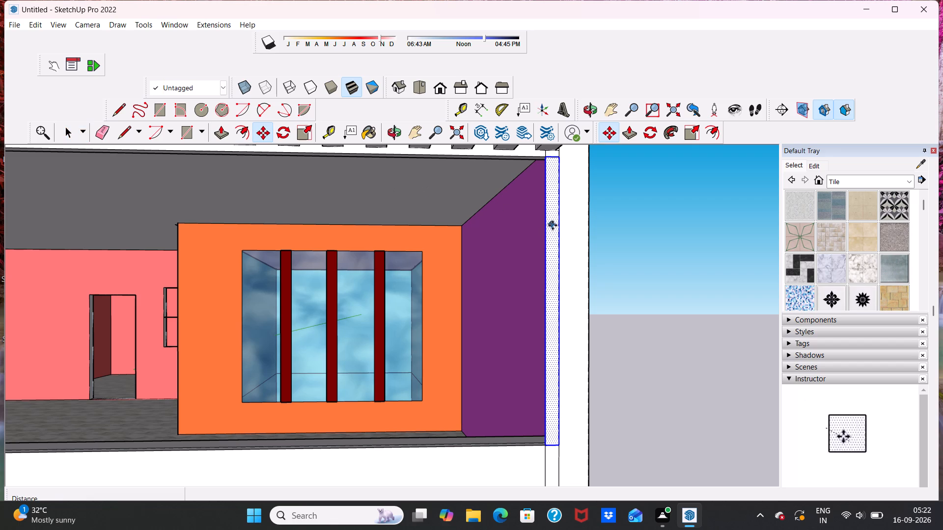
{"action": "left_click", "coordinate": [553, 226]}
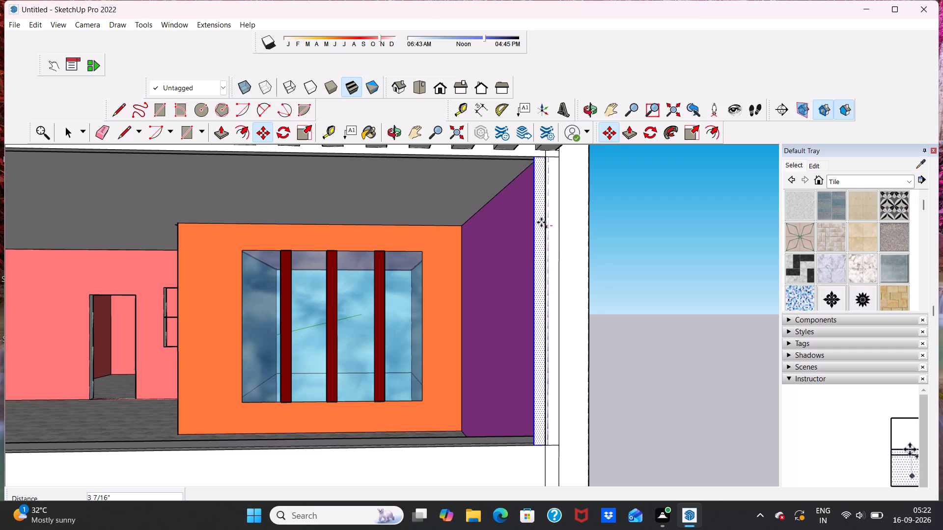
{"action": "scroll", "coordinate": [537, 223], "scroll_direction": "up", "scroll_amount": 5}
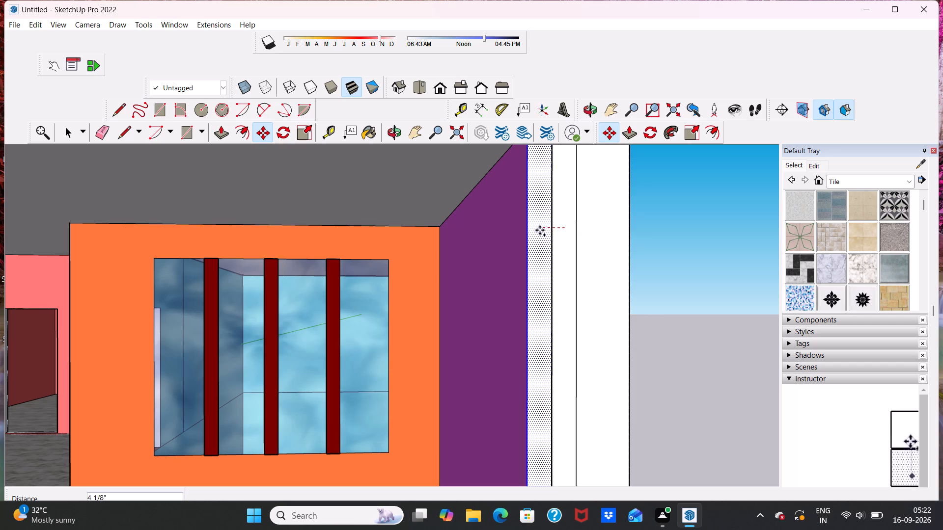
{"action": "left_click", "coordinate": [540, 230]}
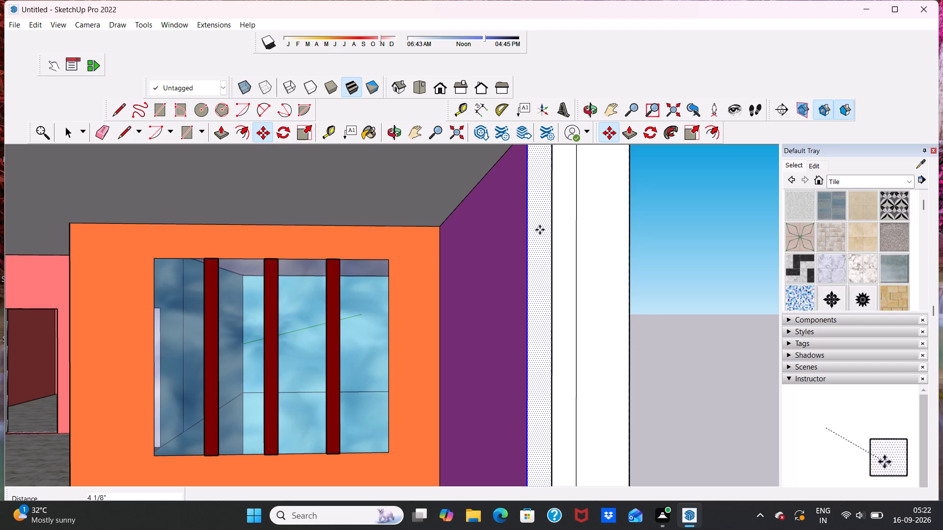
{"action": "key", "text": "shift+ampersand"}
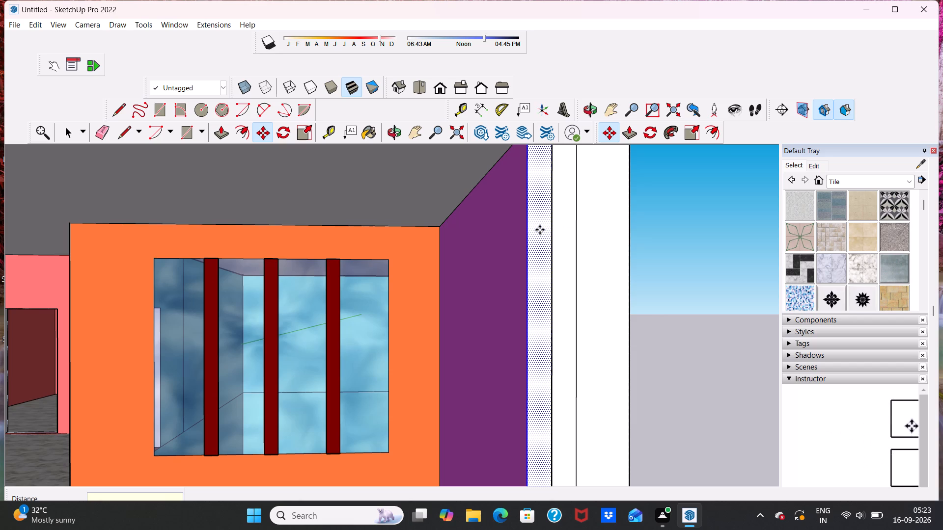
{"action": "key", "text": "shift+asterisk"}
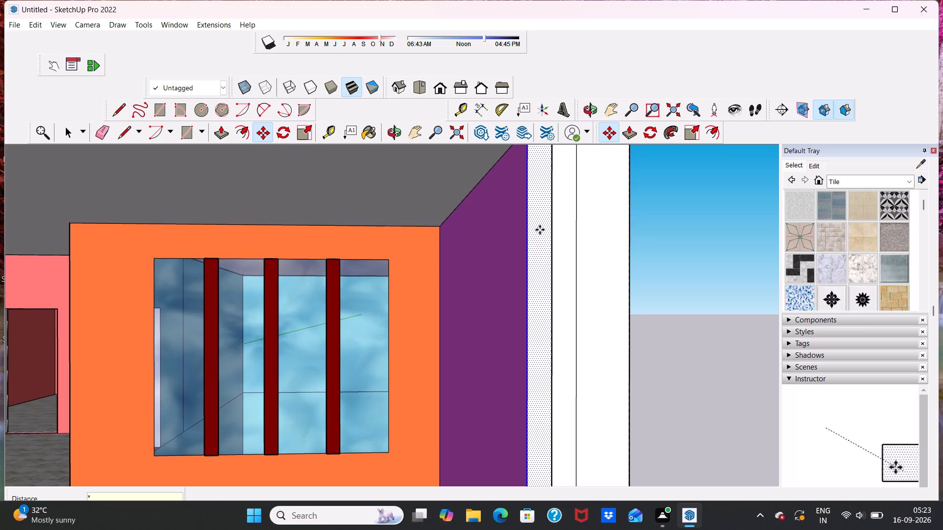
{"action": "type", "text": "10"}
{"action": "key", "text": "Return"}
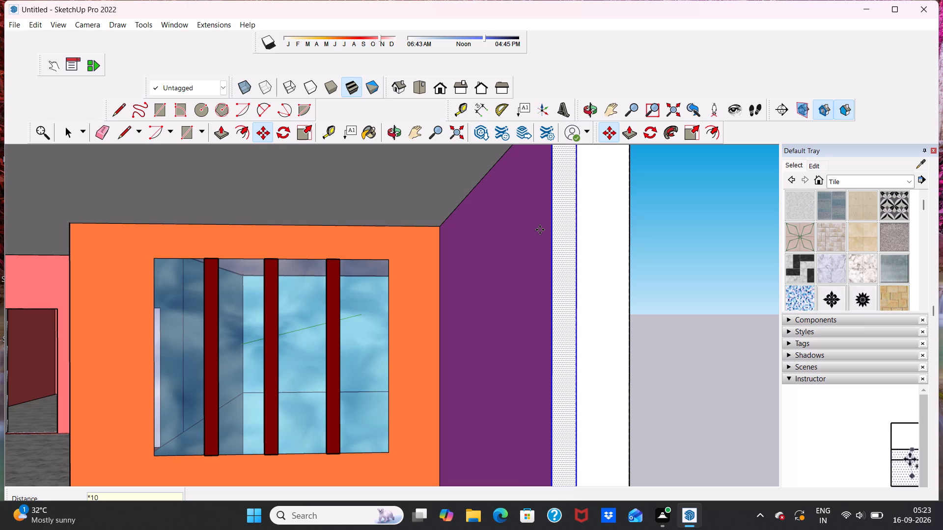
Move the upper-floor pillar strip diagonally about 1' 6" toward the pillar's inner edge beside the purple wall.
{"action": "scroll", "coordinate": [516, 232], "scroll_direction": "down", "scroll_amount": 7}
{"action": "scroll", "coordinate": [562, 233], "scroll_direction": "up", "scroll_amount": 6}
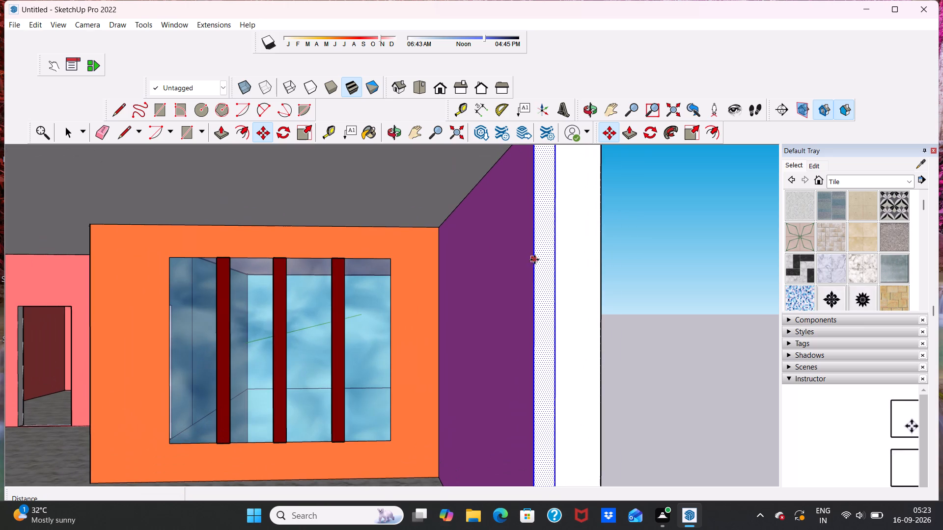
{"action": "left_click", "coordinate": [547, 252]}
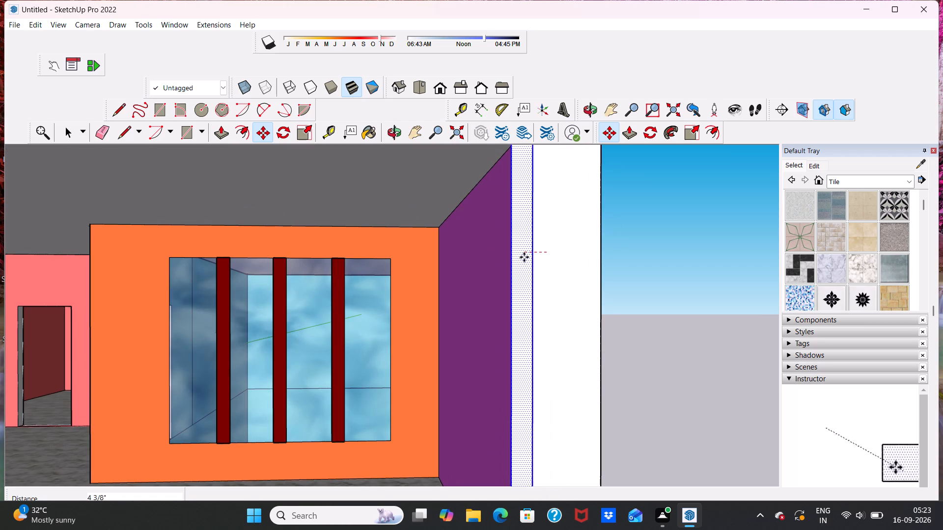
{"action": "scroll", "coordinate": [506, 240], "scroll_direction": "down", "scroll_amount": 5}
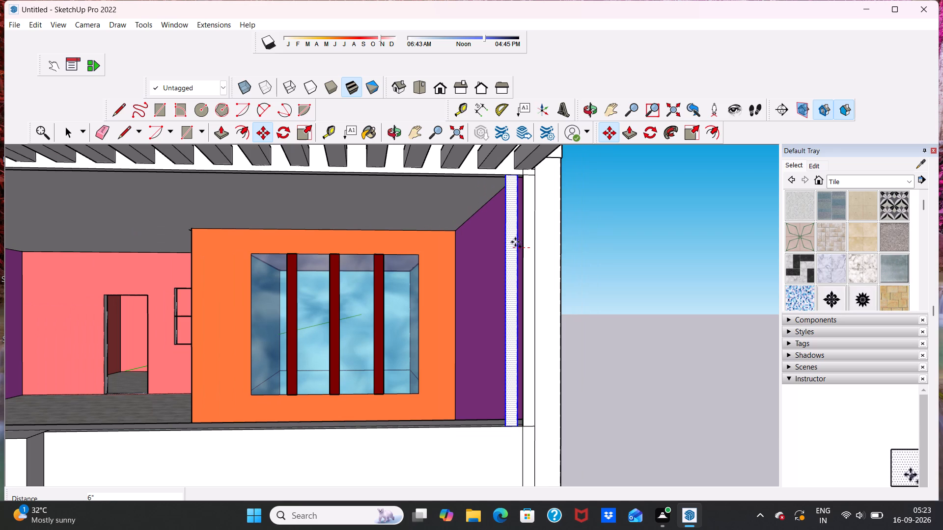
{"action": "scroll", "coordinate": [525, 241], "scroll_direction": "up", "scroll_amount": 1}
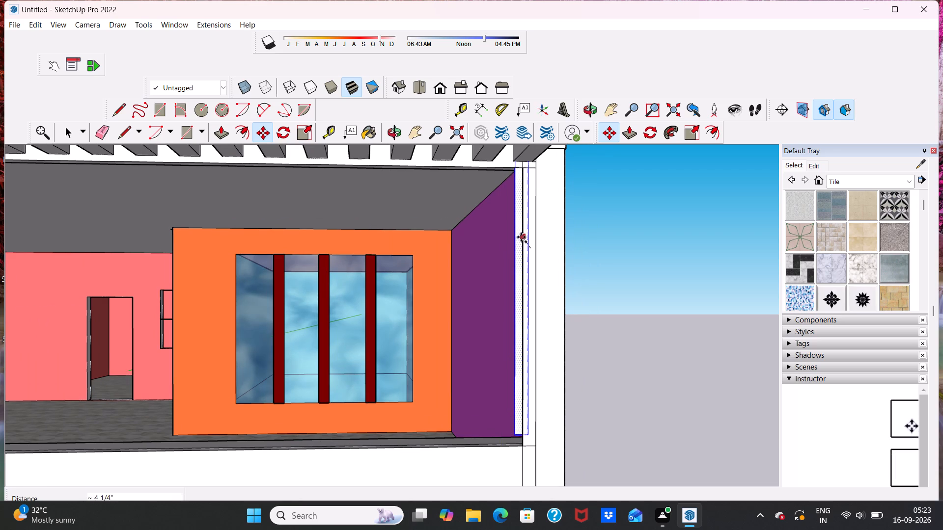
{"action": "scroll", "coordinate": [520, 231], "scroll_direction": "up", "scroll_amount": 2}
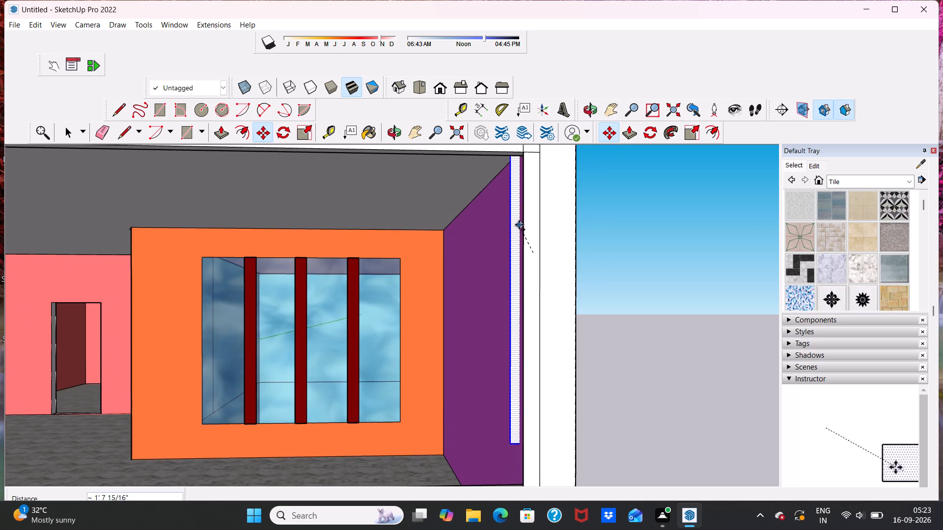
{"action": "scroll", "coordinate": [519, 223], "scroll_direction": "up", "scroll_amount": 5}
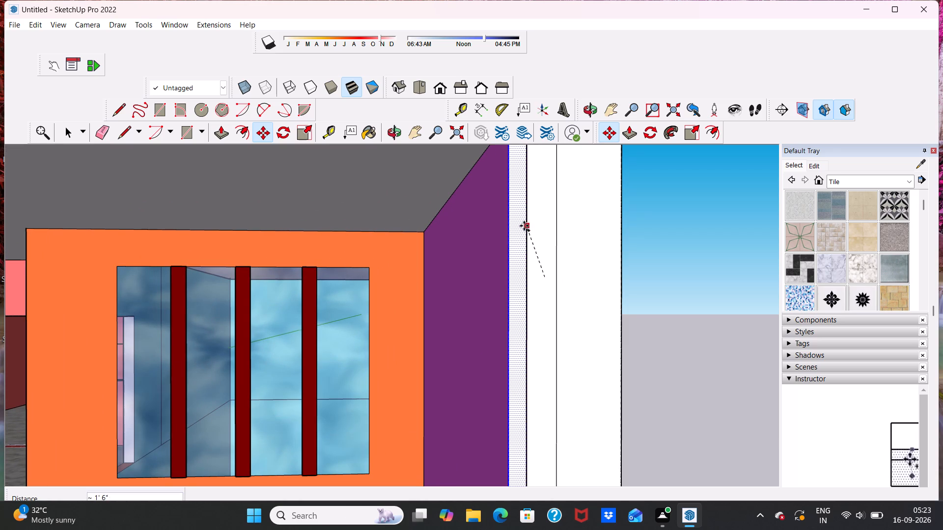
{"action": "left_click", "coordinate": [525, 226]}
Move the selected pillar strip a further 2 3/8" sideways toward the glazed opening and leave the Move tool.
{"action": "scroll", "coordinate": [541, 232], "scroll_direction": "down", "scroll_amount": 6}
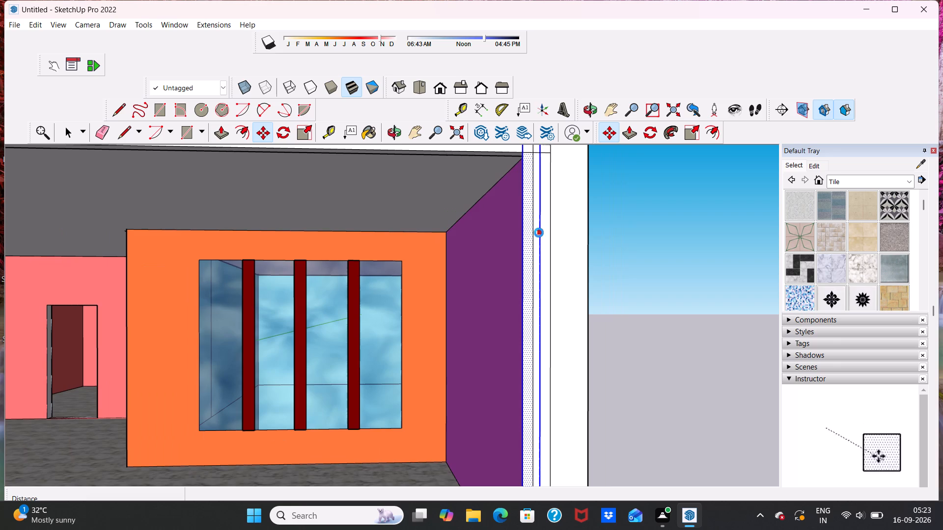
{"action": "scroll", "coordinate": [538, 232], "scroll_direction": "down", "scroll_amount": 2}
{"action": "scroll", "coordinate": [530, 236], "scroll_direction": "up", "scroll_amount": 4}
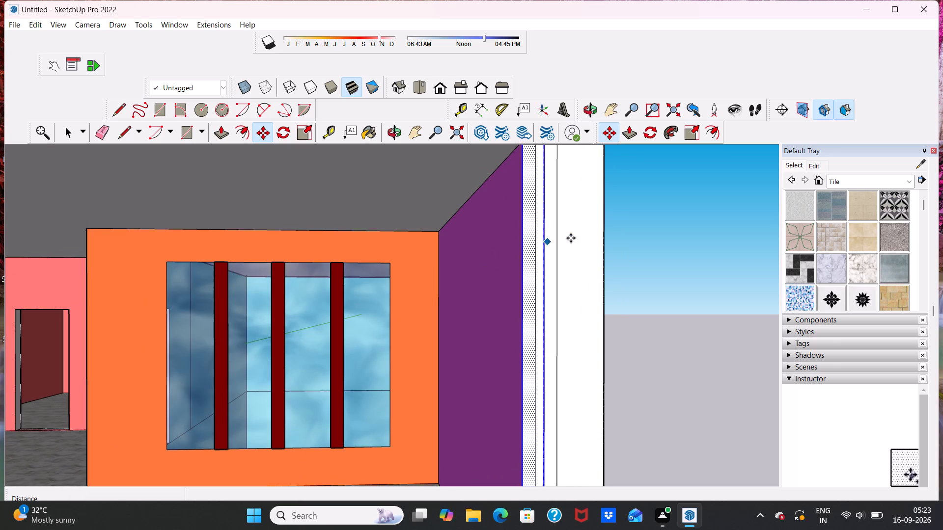
{"action": "left_click", "coordinate": [524, 266]}
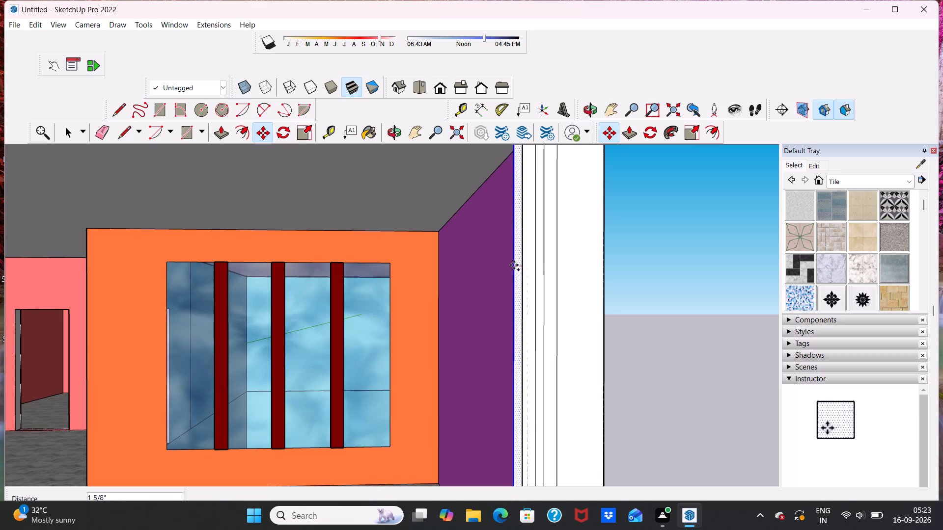
{"action": "left_click", "coordinate": [510, 268]}
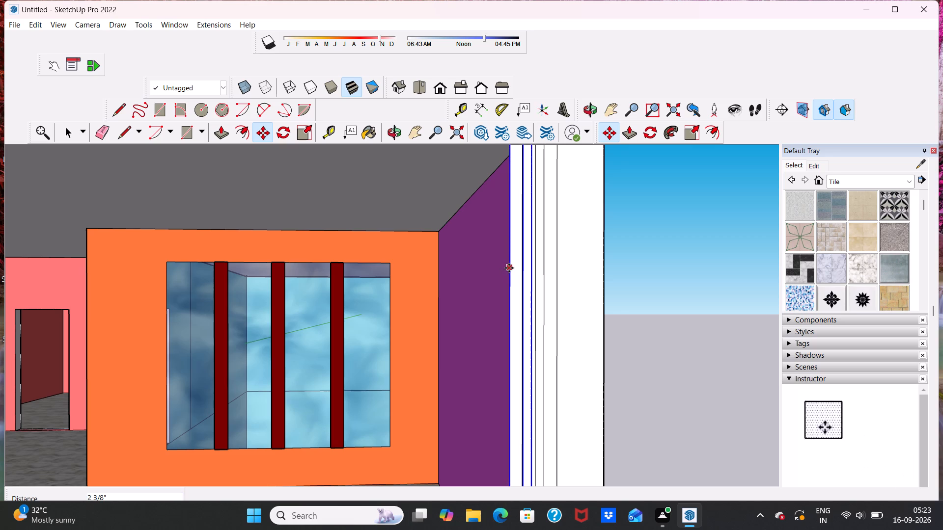
{"action": "scroll", "coordinate": [515, 272], "scroll_direction": "down", "scroll_amount": 5}
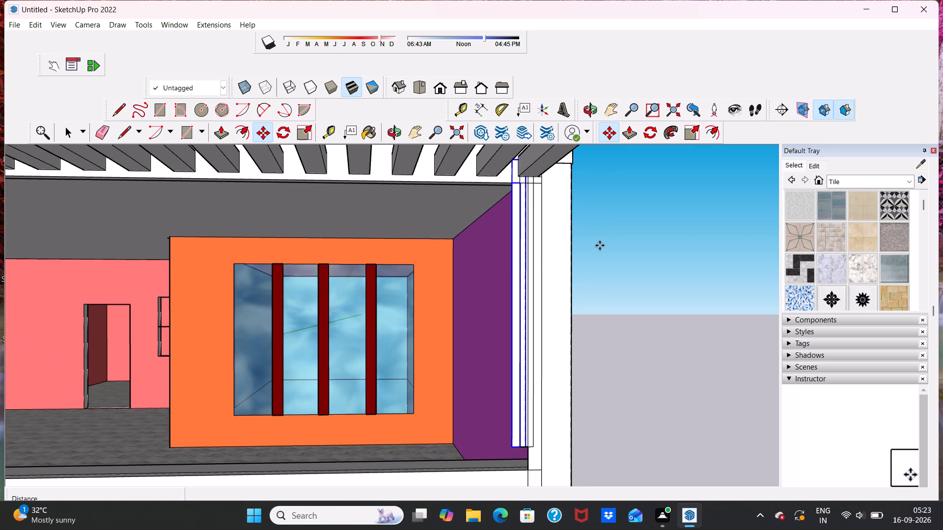
{"action": "key", "text": "space"}
{"action": "middle_click_drag", "start_coordinate": [594, 272], "coordinate": [562, 258]}
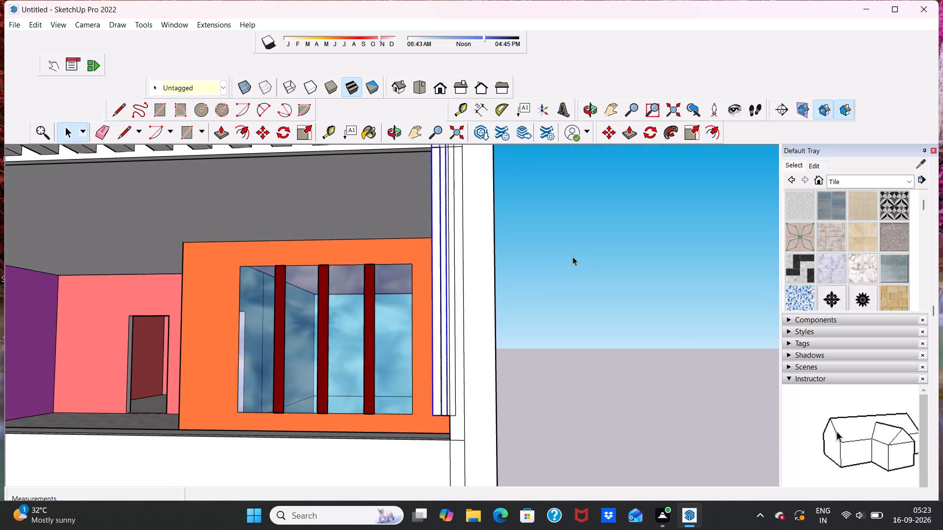
Undo the last two changes to the upper-floor pillar strip beside the glazed opening.
{"action": "key", "text": "ctrl+z"}
{"action": "key", "text": "ctrl+z"}
{"action": "key", "text": "z"}
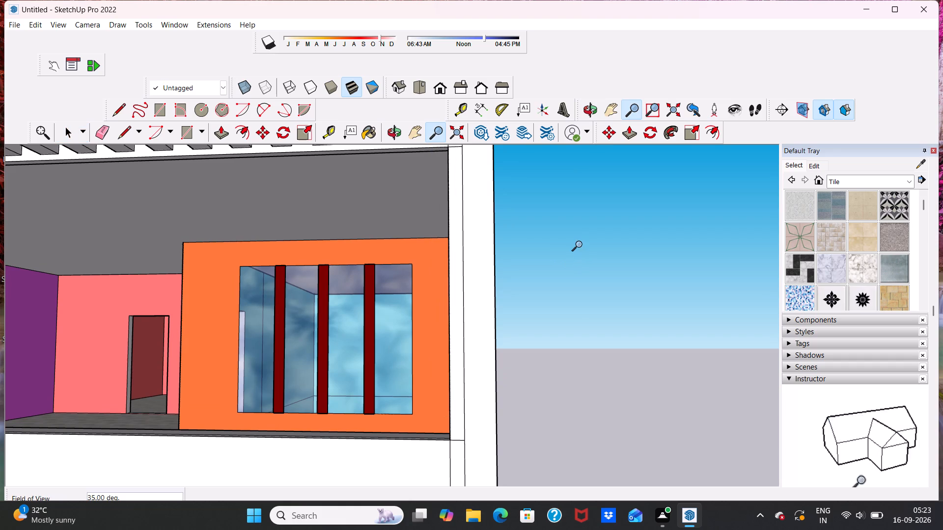
{"action": "key", "text": "space"}
{"action": "key", "text": "space"}
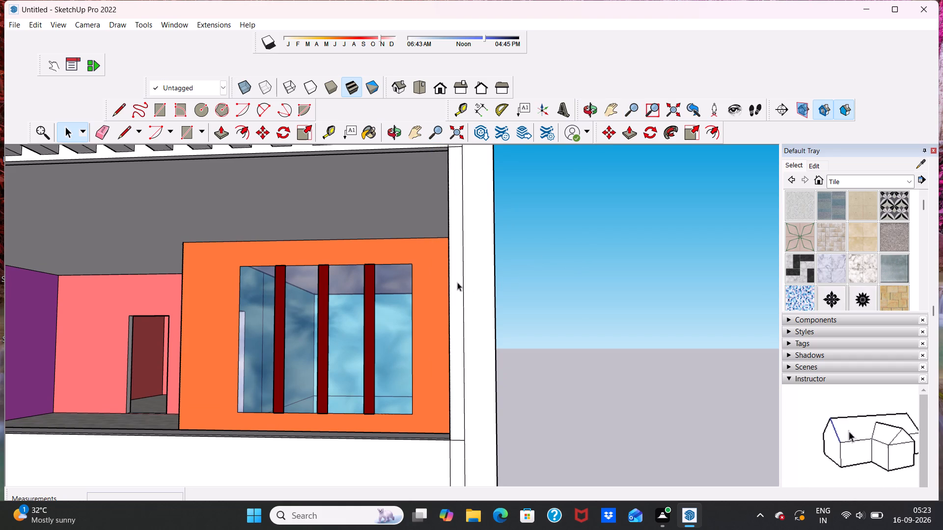
Draw a vertical line about 7' 3 5/16" long beside the upper-floor pillar, from the roof beams' underside to the slab edge.
{"action": "middle_click_drag", "start_coordinate": [440, 282], "coordinate": [456, 294]}
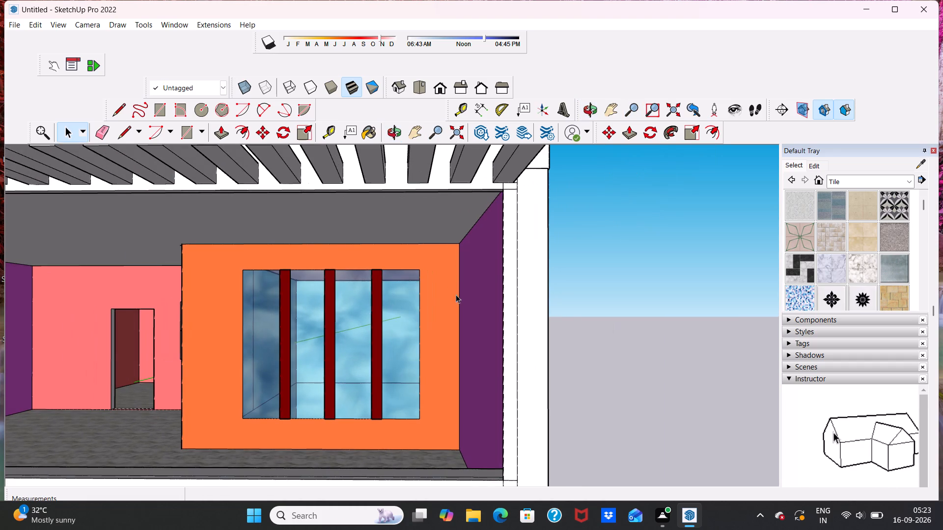
{"action": "scroll", "coordinate": [457, 289], "scroll_direction": "down", "scroll_amount": 4}
{"action": "middle_click_drag", "start_coordinate": [505, 282], "coordinate": [451, 302]}
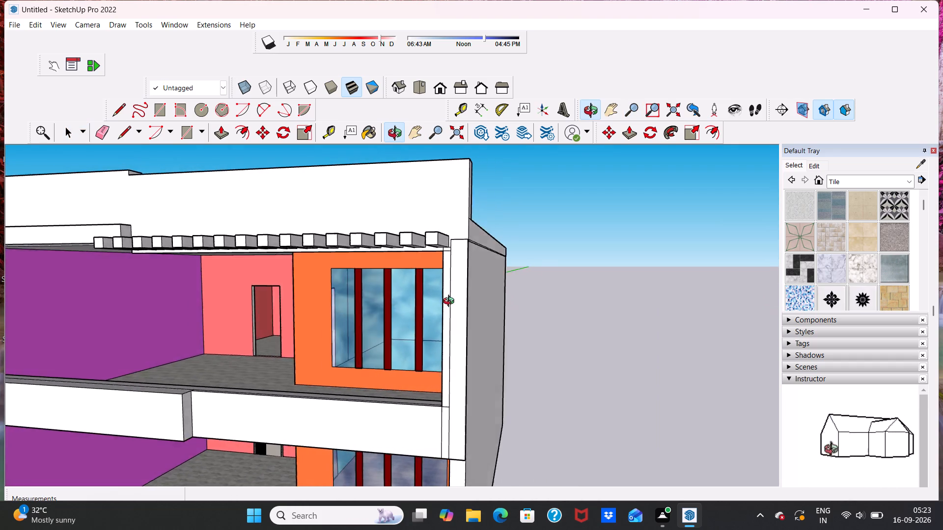
{"action": "middle_click_drag", "start_coordinate": [451, 302], "coordinate": [487, 270]}
{"action": "scroll", "coordinate": [467, 269], "scroll_direction": "up", "scroll_amount": 1}
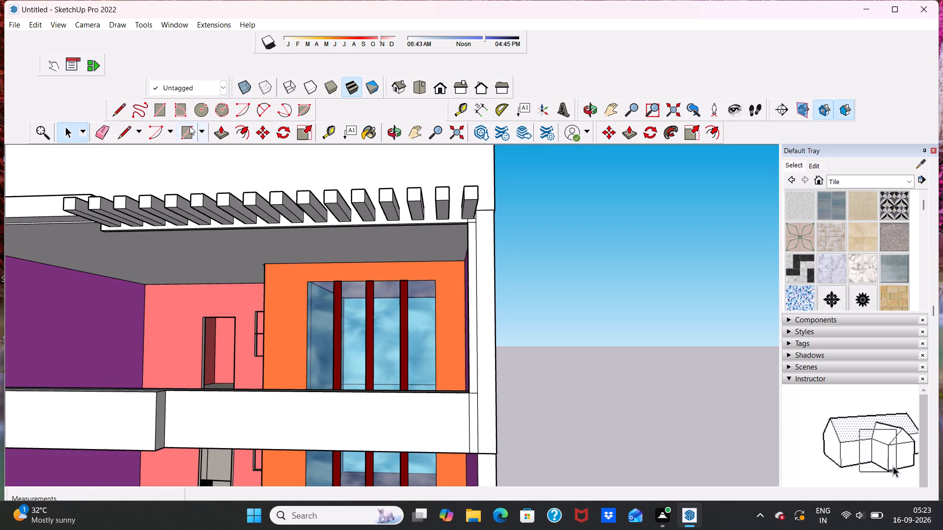
{"action": "left_click", "coordinate": [124, 133]}
{"action": "scroll", "coordinate": [489, 250], "scroll_direction": "up", "scroll_amount": 3}
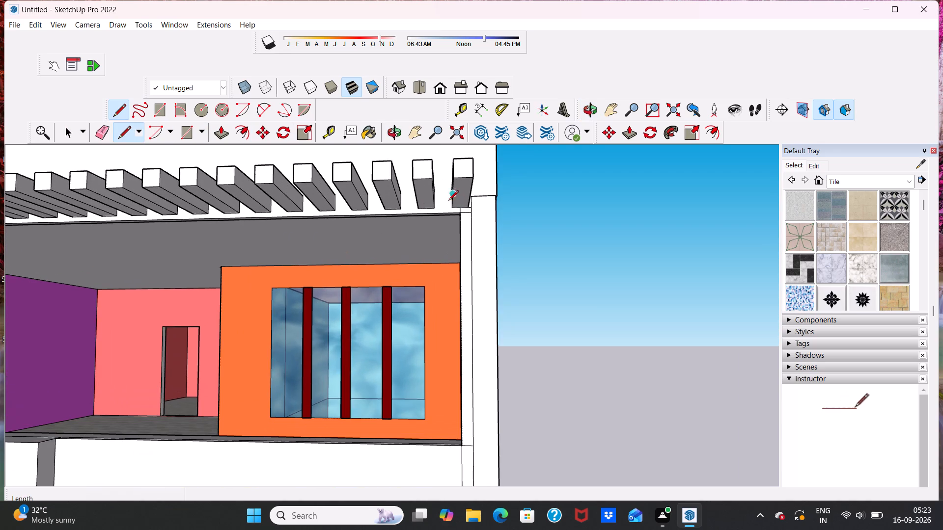
{"action": "left_click", "coordinate": [451, 208]}
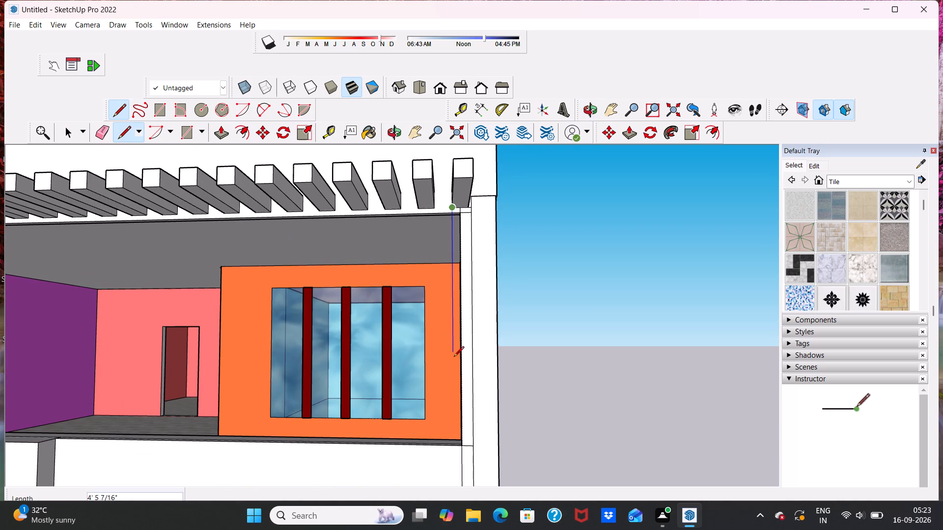
{"action": "left_click", "coordinate": [453, 448]}
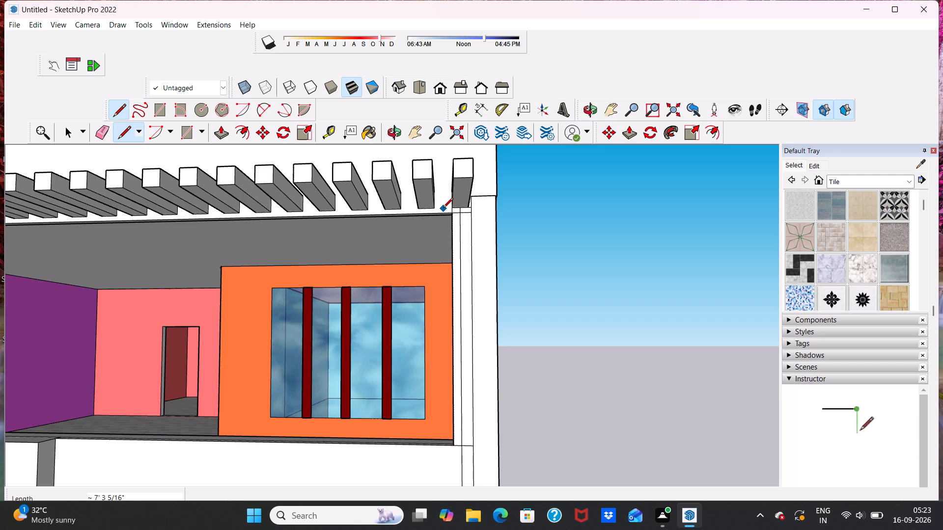
{"action": "left_click", "coordinate": [452, 211]}
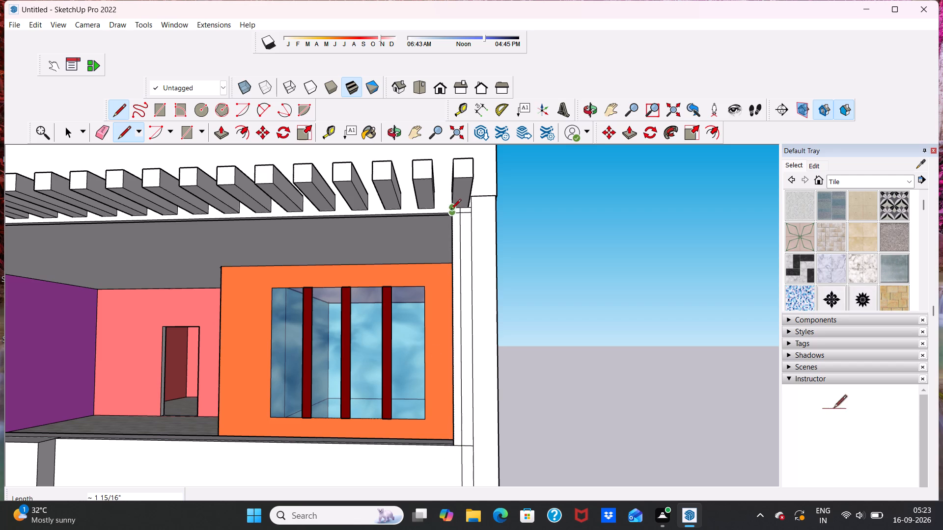
{"action": "key", "text": "space"}
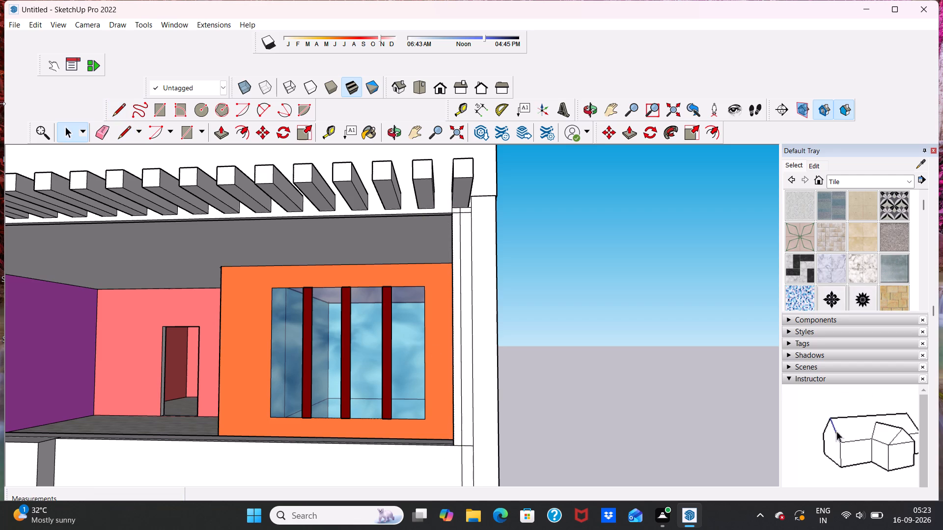
Draw a line about 4' 2" long from the new strip's top corner along the band beneath the roof beams.
{"action": "left_click", "coordinate": [123, 130]}
{"action": "scroll", "coordinate": [412, 174], "scroll_direction": "up", "scroll_amount": 3}
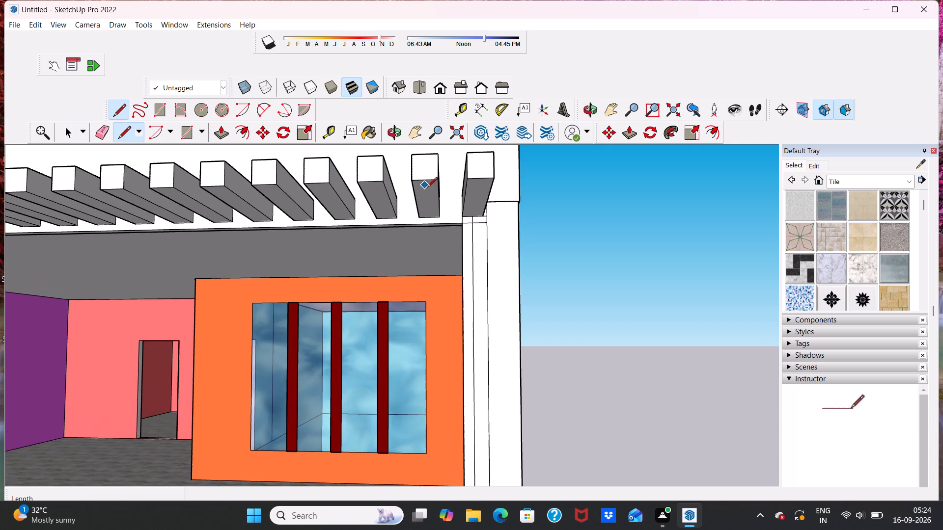
{"action": "left_click", "coordinate": [461, 216]}
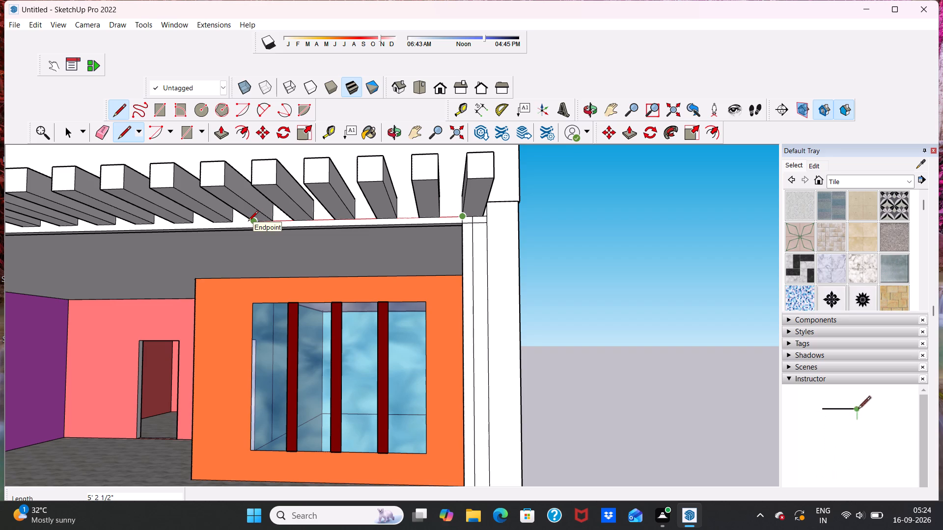
{"action": "left_click", "coordinate": [295, 222]}
Draw a vertical line from the band under the roof beams, across the glazed opening, to the floor band's bottom edge.
{"action": "scroll", "coordinate": [295, 222], "scroll_direction": "down", "scroll_amount": 6}
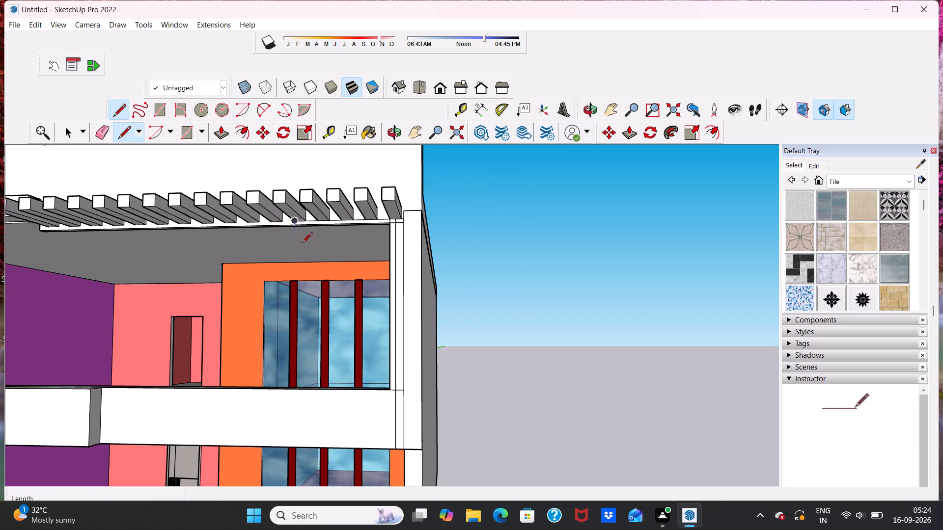
{"action": "scroll", "coordinate": [310, 314], "scroll_direction": "down", "scroll_amount": 1}
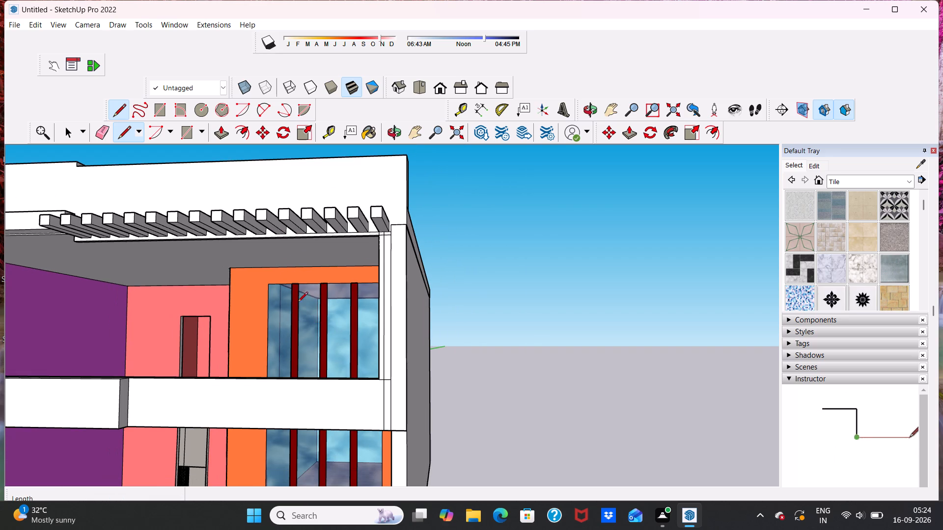
{"action": "scroll", "coordinate": [339, 255], "scroll_direction": "down", "scroll_amount": 2}
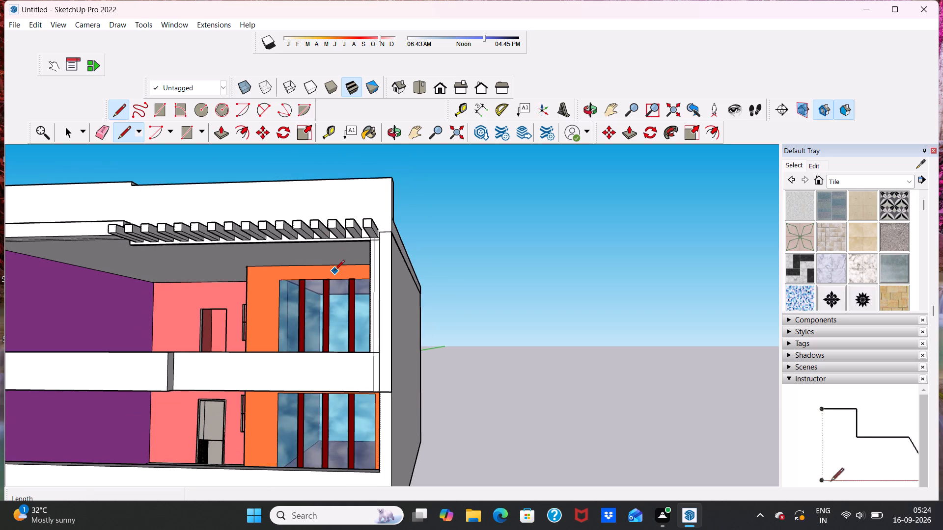
{"action": "middle_click_drag", "start_coordinate": [334, 271], "coordinate": [400, 281]}
{"action": "scroll", "coordinate": [403, 274], "scroll_direction": "down", "scroll_amount": 1}
{"action": "left_click", "coordinate": [369, 250]}
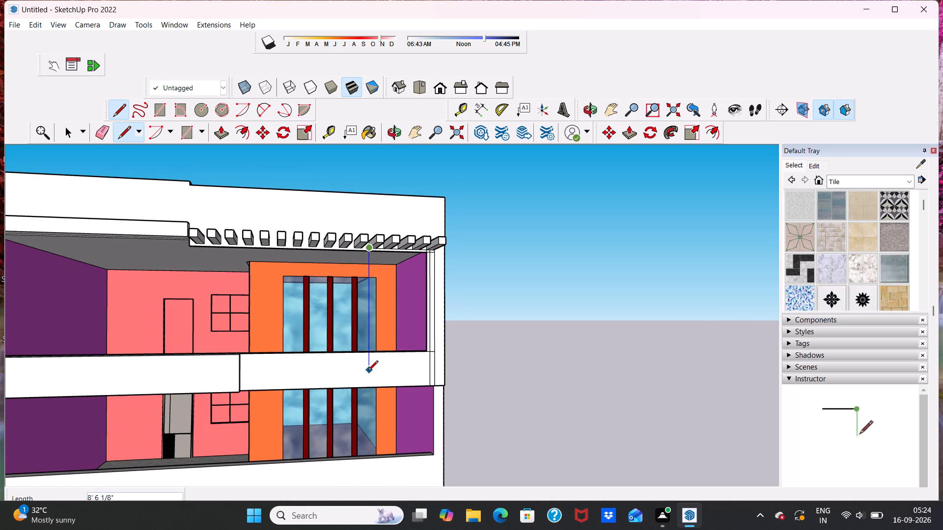
{"action": "left_click", "coordinate": [370, 387]}
{"action": "key", "text": "space"}
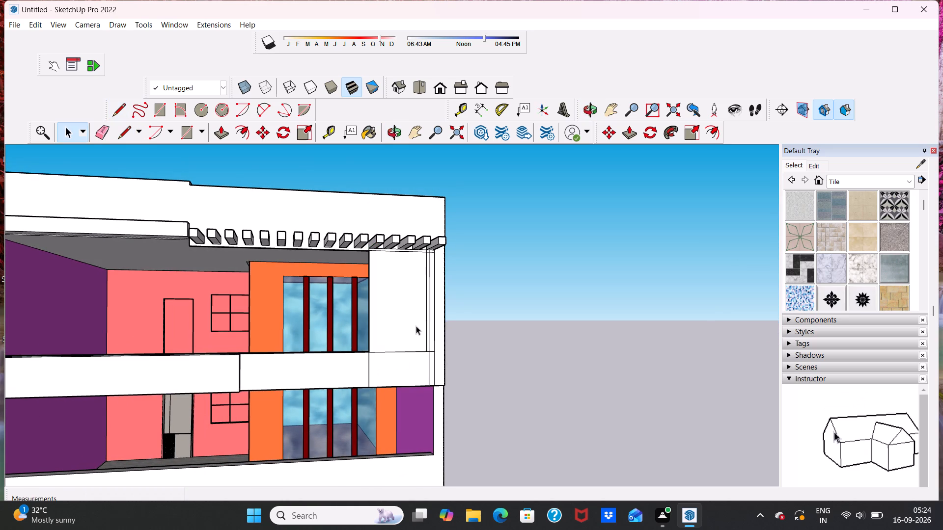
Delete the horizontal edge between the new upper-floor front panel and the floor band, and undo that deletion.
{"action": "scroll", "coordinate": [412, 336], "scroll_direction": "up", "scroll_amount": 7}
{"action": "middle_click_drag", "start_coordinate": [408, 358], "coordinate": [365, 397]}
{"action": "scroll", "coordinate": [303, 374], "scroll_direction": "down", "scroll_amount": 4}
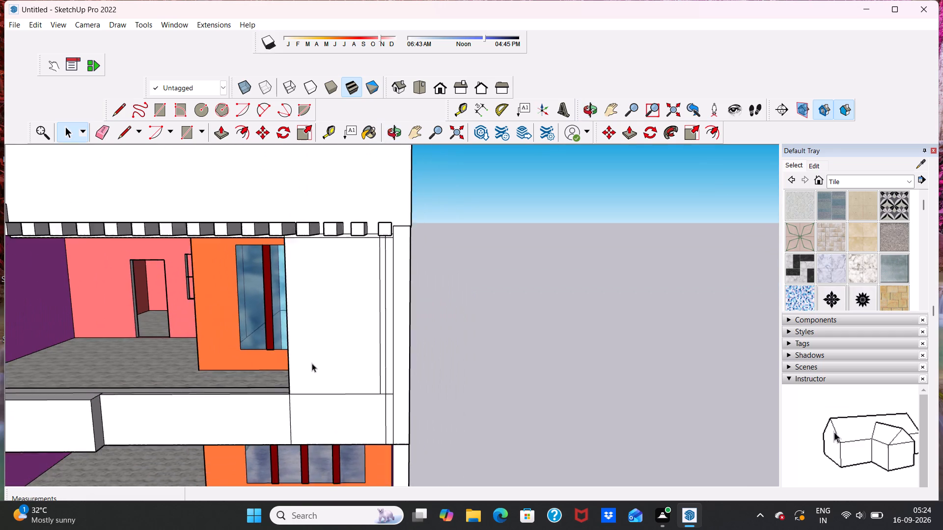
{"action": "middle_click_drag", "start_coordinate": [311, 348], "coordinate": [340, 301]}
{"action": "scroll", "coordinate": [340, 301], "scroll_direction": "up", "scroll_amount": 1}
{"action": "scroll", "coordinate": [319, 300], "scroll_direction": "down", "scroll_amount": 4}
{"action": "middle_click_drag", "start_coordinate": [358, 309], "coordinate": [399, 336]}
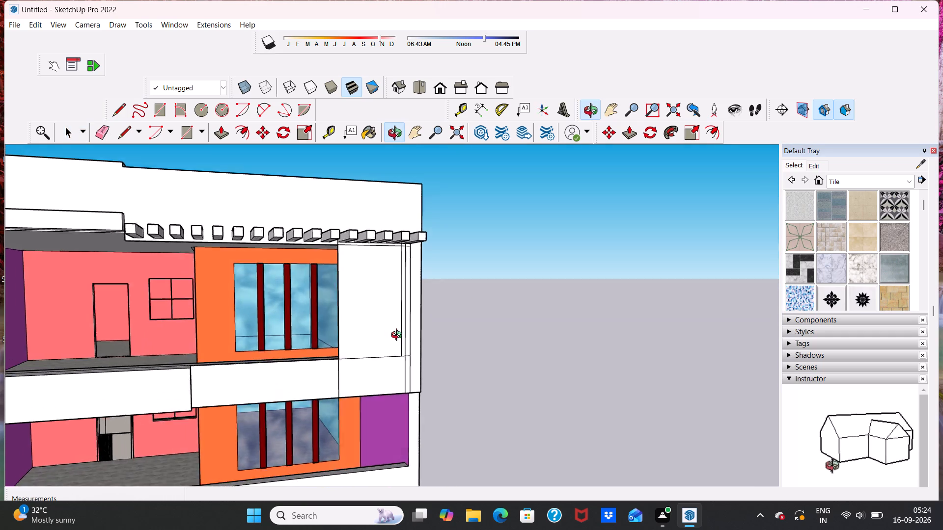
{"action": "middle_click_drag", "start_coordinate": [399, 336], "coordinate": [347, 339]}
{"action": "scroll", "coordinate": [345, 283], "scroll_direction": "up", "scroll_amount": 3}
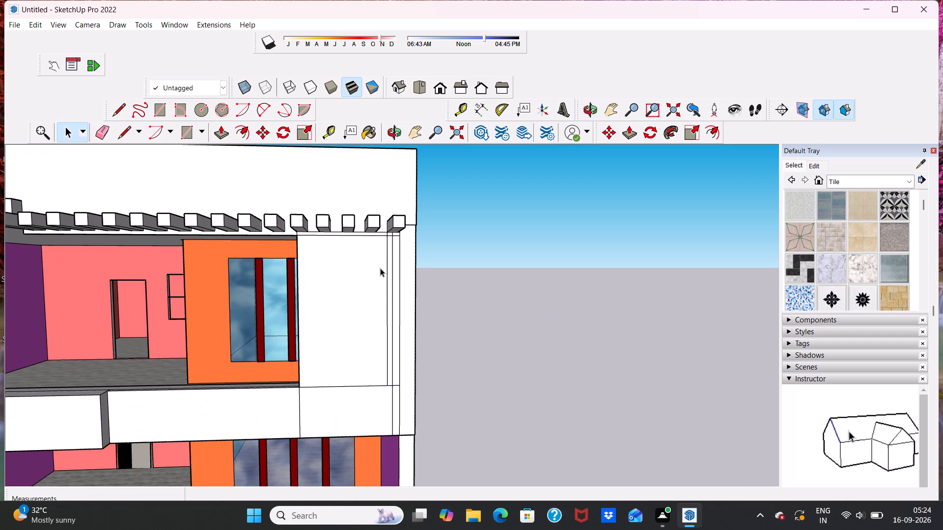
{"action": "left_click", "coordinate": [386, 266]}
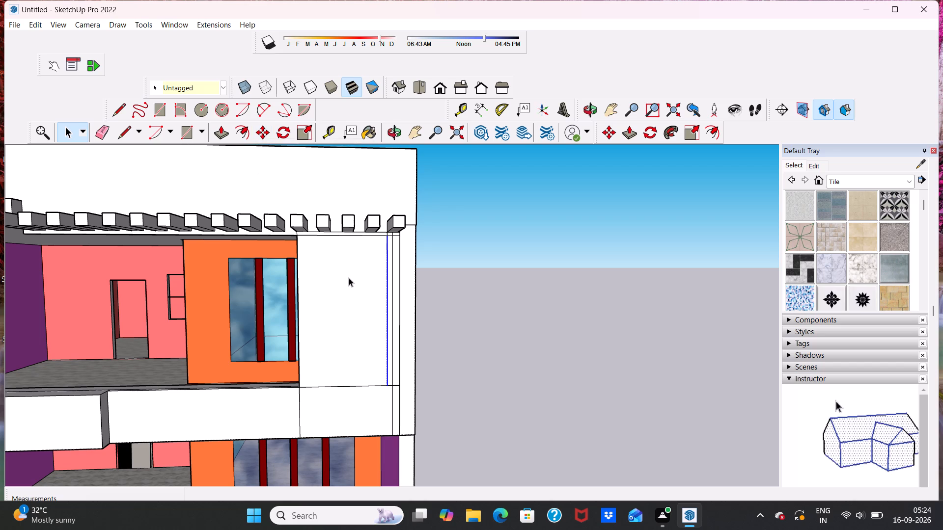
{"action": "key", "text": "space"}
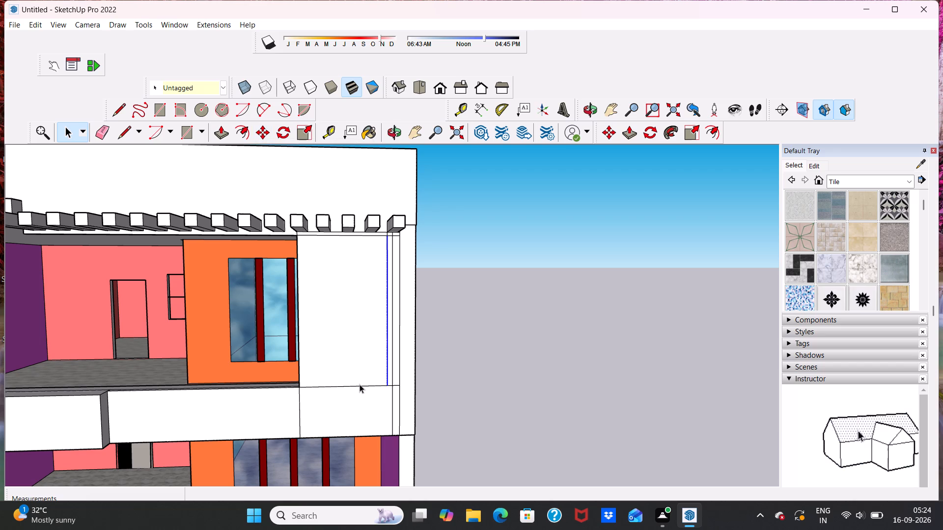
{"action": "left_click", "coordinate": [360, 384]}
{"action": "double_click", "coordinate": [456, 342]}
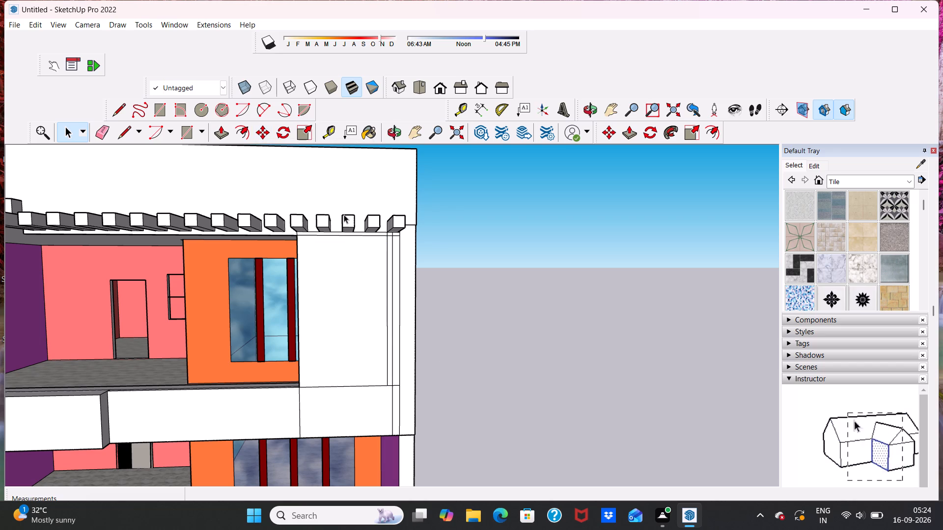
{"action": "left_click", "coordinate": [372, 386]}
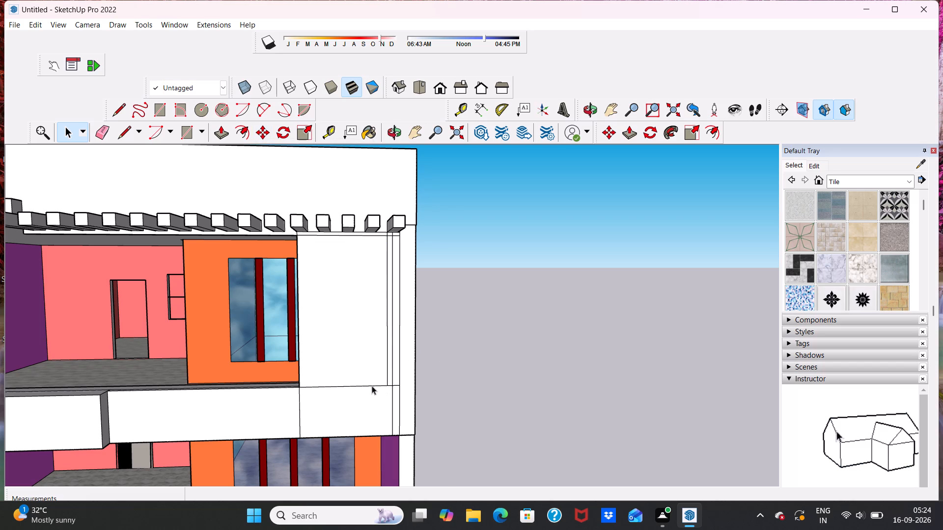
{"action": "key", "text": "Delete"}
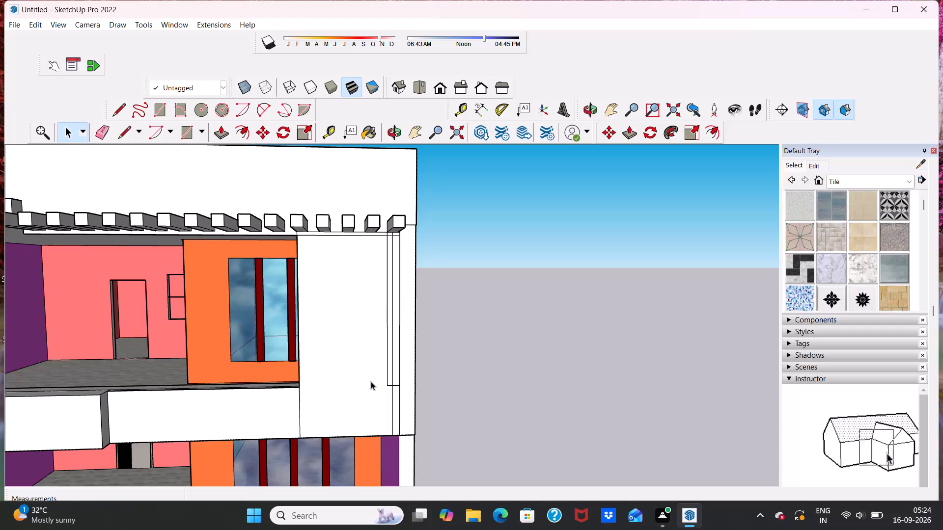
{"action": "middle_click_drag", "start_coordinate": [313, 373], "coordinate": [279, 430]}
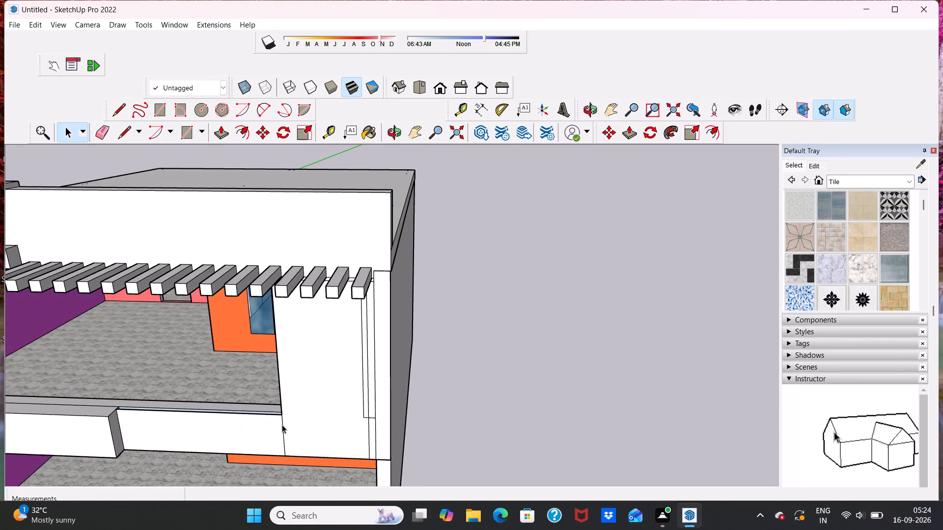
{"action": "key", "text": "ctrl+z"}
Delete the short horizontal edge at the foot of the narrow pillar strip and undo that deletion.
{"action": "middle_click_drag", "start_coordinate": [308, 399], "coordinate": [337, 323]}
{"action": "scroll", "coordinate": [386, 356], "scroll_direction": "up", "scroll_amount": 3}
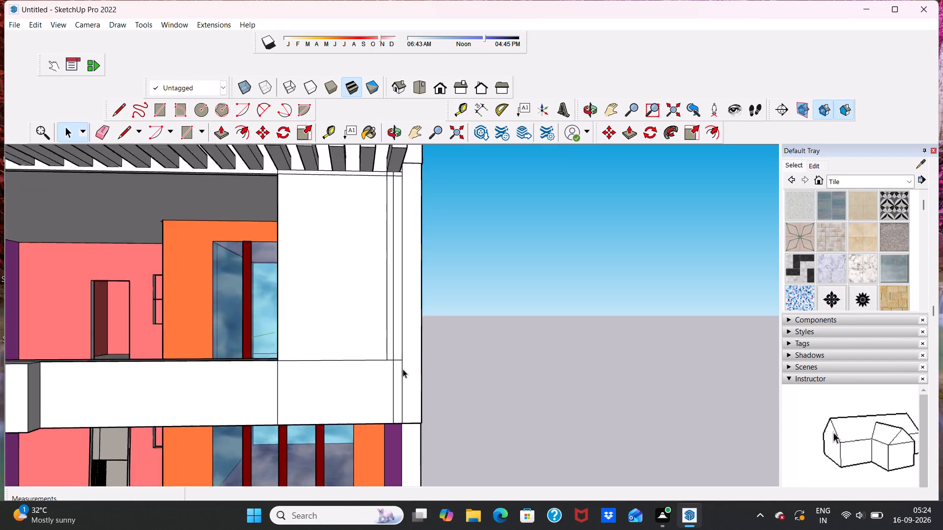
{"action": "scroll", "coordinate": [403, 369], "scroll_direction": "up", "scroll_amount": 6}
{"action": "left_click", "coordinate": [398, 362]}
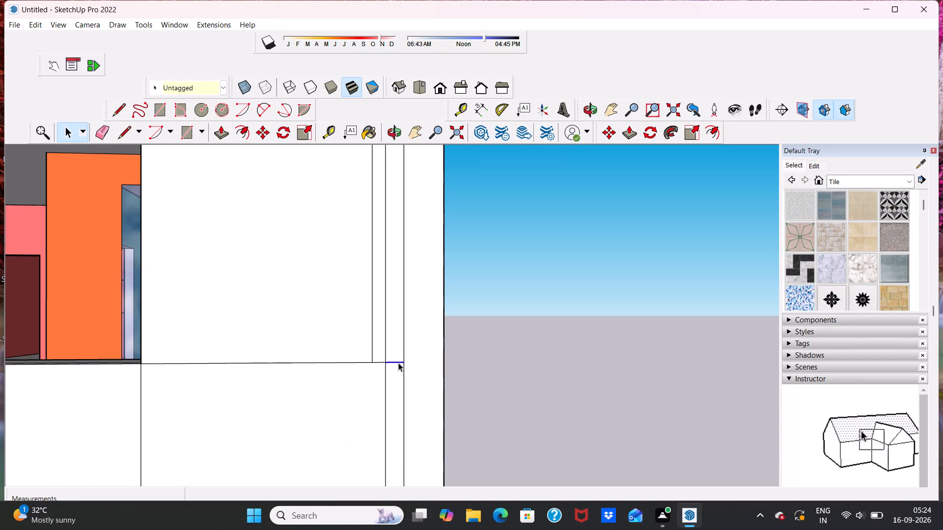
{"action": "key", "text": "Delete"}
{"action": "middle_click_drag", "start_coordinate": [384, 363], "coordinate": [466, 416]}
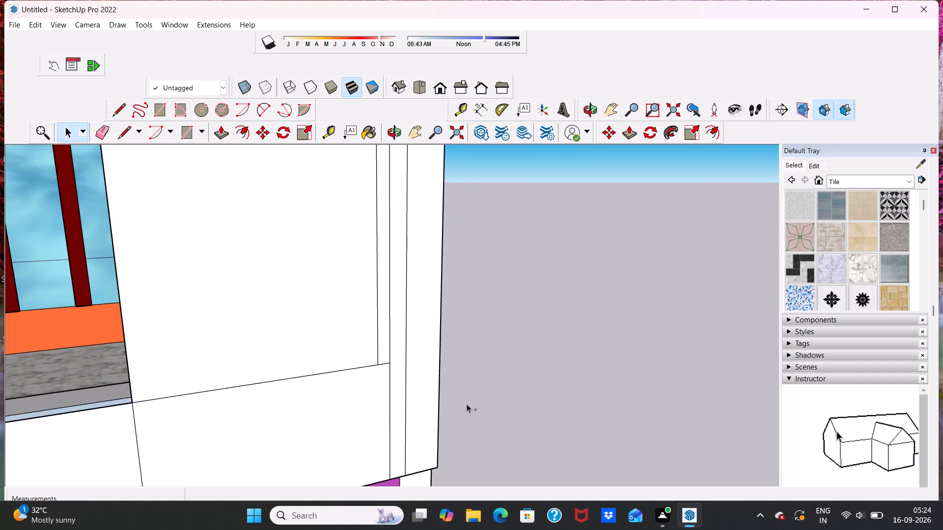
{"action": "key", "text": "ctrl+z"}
Delete the lengthwise line on the grey top of the upper-floor front band, beside the magenta wall.
{"action": "middle_click_drag", "start_coordinate": [444, 397], "coordinate": [493, 357]}
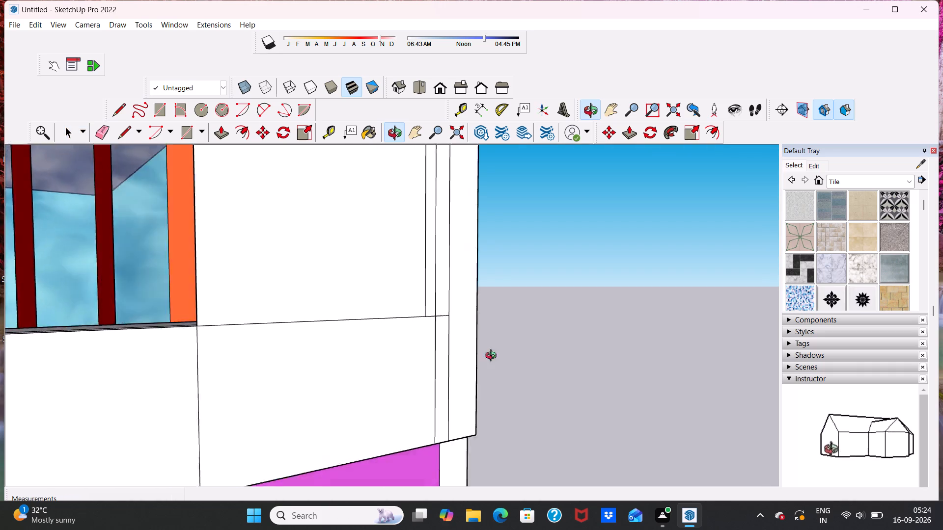
{"action": "middle_click_drag", "start_coordinate": [493, 357], "coordinate": [620, 366]}
{"action": "scroll", "coordinate": [527, 380], "scroll_direction": "up", "scroll_amount": 2}
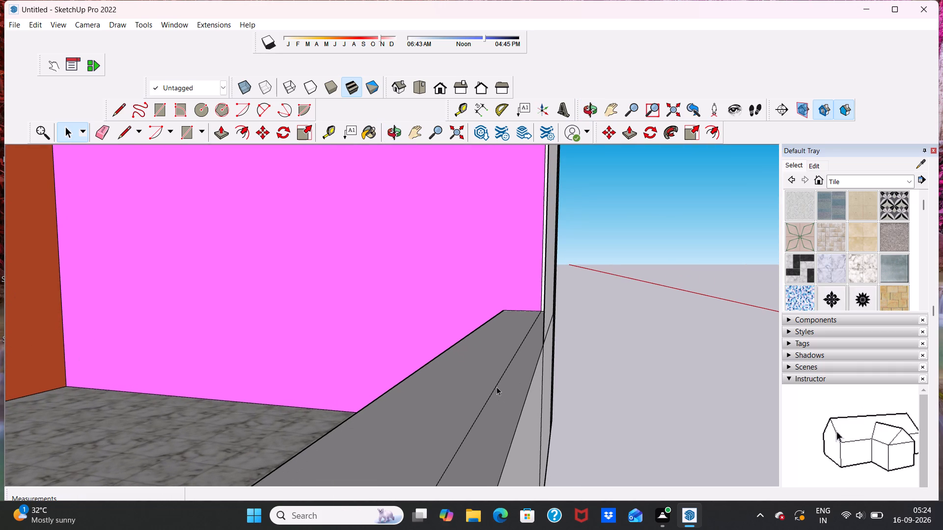
{"action": "left_click", "coordinate": [497, 387]}
{"action": "key", "text": "Delete"}
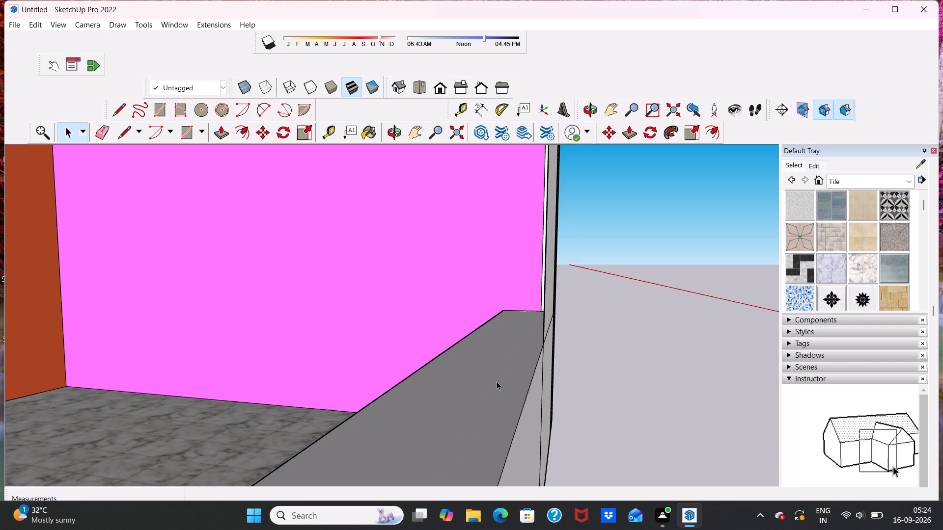
Delete the horizontal edge separating the upper-floor front panel from the floor band below it.
{"action": "scroll", "coordinate": [497, 381], "scroll_direction": "down", "scroll_amount": 1}
{"action": "middle_click_drag", "start_coordinate": [496, 383], "coordinate": [329, 364]}
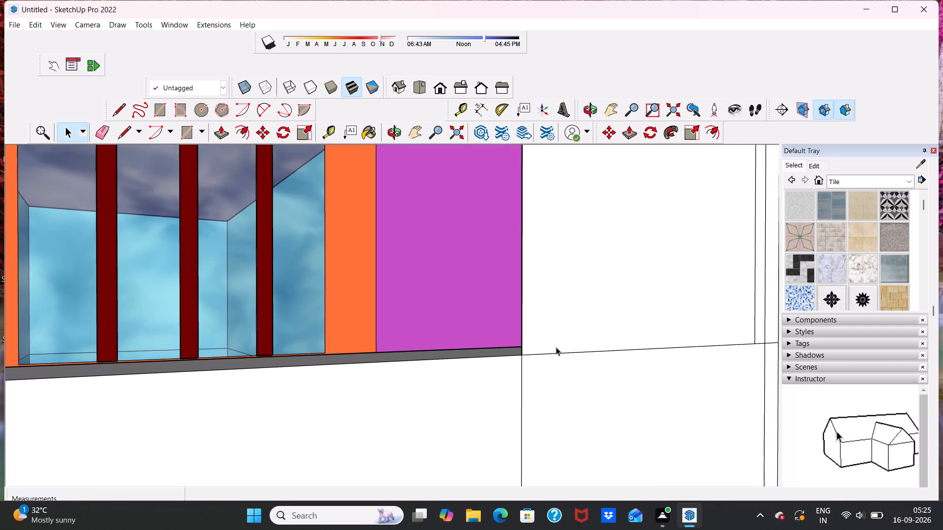
{"action": "left_click", "coordinate": [557, 351]}
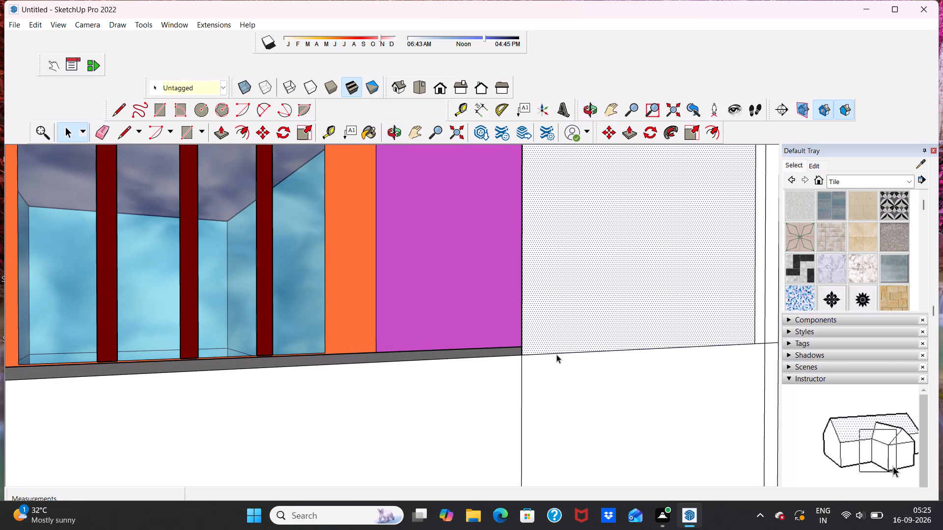
{"action": "left_click", "coordinate": [556, 354]}
{"action": "key", "text": "Delete"}
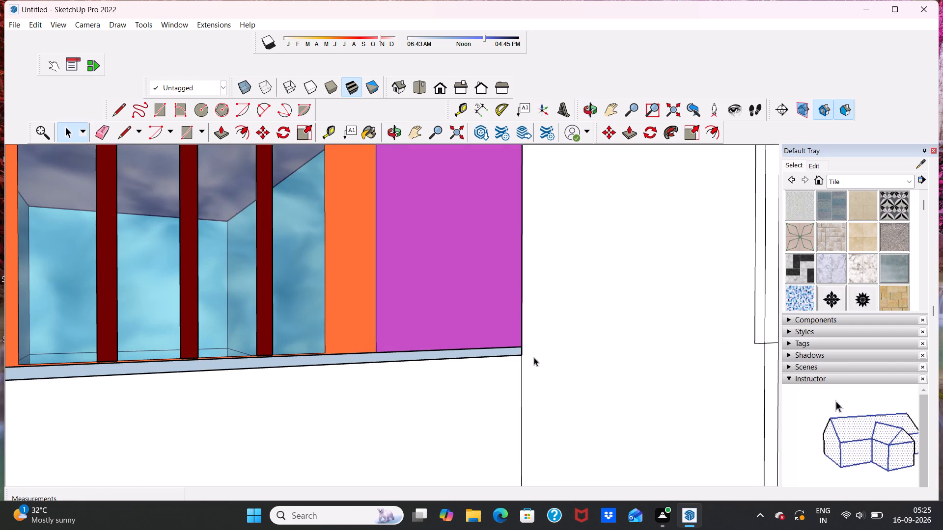
Undo the deletion of the horizontal edge between the upper-floor front panel and the floor band.
{"action": "key", "text": "ctrl+z"}
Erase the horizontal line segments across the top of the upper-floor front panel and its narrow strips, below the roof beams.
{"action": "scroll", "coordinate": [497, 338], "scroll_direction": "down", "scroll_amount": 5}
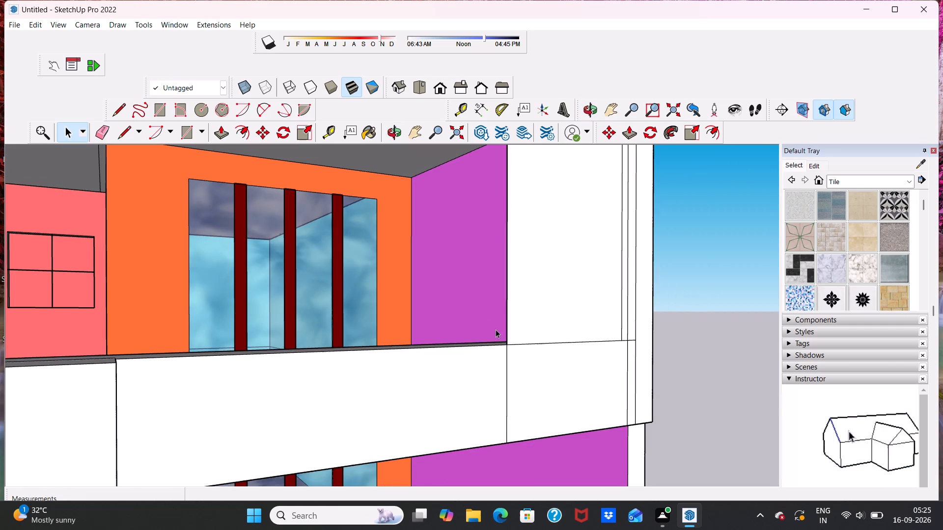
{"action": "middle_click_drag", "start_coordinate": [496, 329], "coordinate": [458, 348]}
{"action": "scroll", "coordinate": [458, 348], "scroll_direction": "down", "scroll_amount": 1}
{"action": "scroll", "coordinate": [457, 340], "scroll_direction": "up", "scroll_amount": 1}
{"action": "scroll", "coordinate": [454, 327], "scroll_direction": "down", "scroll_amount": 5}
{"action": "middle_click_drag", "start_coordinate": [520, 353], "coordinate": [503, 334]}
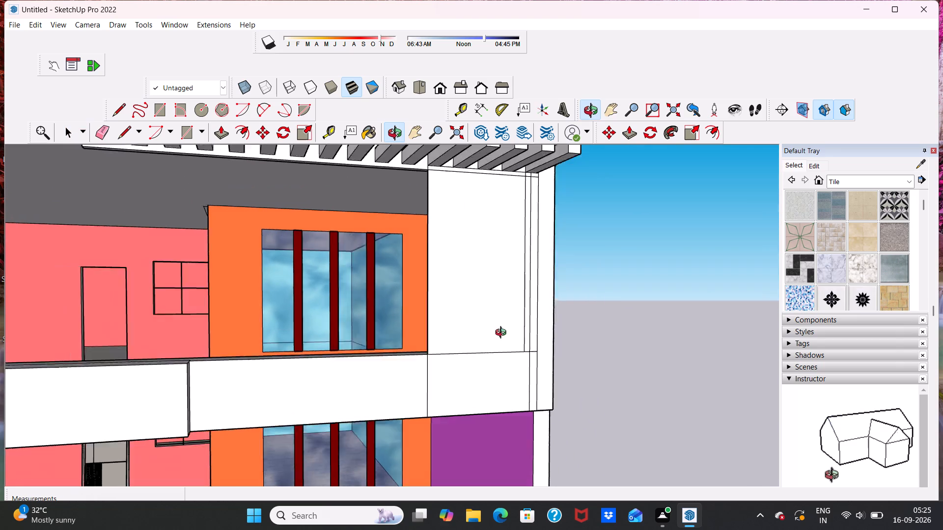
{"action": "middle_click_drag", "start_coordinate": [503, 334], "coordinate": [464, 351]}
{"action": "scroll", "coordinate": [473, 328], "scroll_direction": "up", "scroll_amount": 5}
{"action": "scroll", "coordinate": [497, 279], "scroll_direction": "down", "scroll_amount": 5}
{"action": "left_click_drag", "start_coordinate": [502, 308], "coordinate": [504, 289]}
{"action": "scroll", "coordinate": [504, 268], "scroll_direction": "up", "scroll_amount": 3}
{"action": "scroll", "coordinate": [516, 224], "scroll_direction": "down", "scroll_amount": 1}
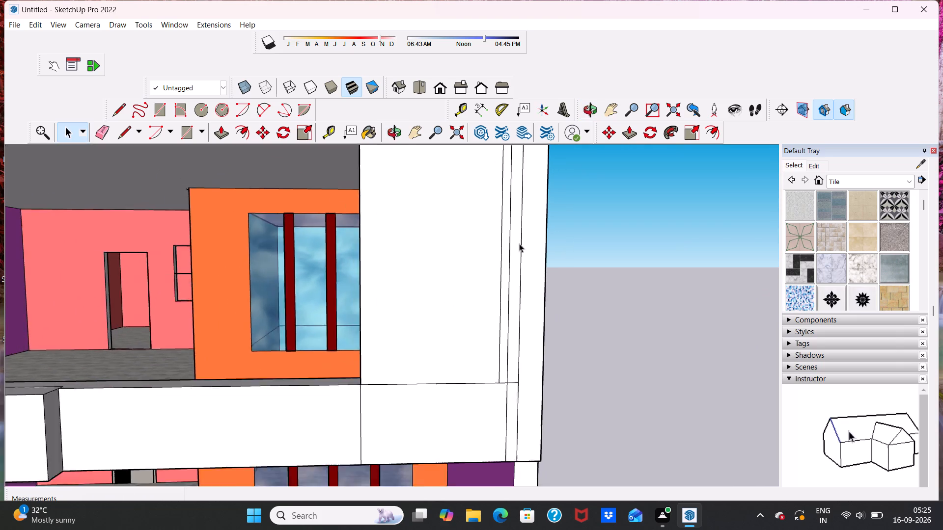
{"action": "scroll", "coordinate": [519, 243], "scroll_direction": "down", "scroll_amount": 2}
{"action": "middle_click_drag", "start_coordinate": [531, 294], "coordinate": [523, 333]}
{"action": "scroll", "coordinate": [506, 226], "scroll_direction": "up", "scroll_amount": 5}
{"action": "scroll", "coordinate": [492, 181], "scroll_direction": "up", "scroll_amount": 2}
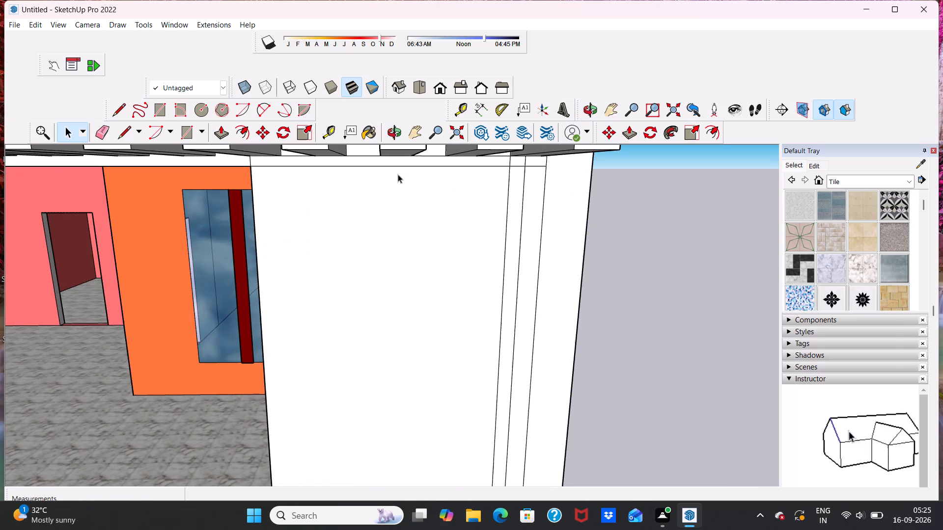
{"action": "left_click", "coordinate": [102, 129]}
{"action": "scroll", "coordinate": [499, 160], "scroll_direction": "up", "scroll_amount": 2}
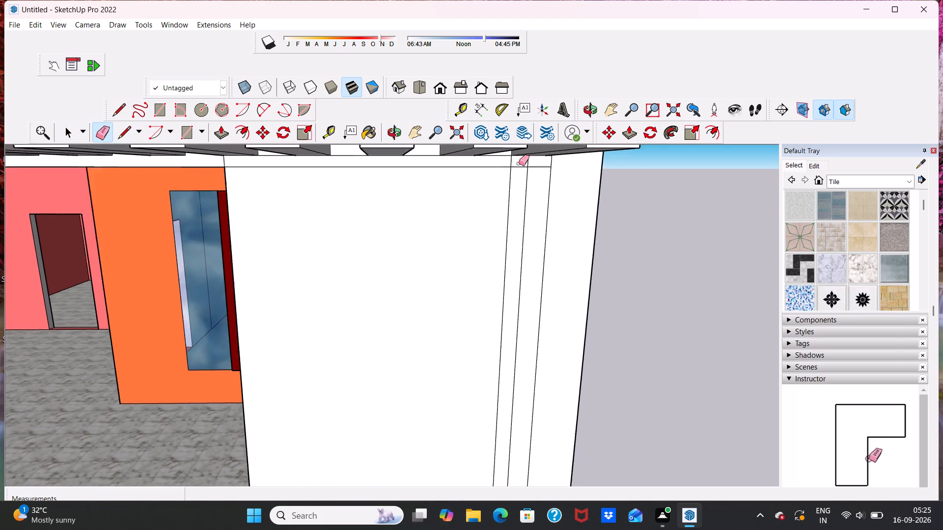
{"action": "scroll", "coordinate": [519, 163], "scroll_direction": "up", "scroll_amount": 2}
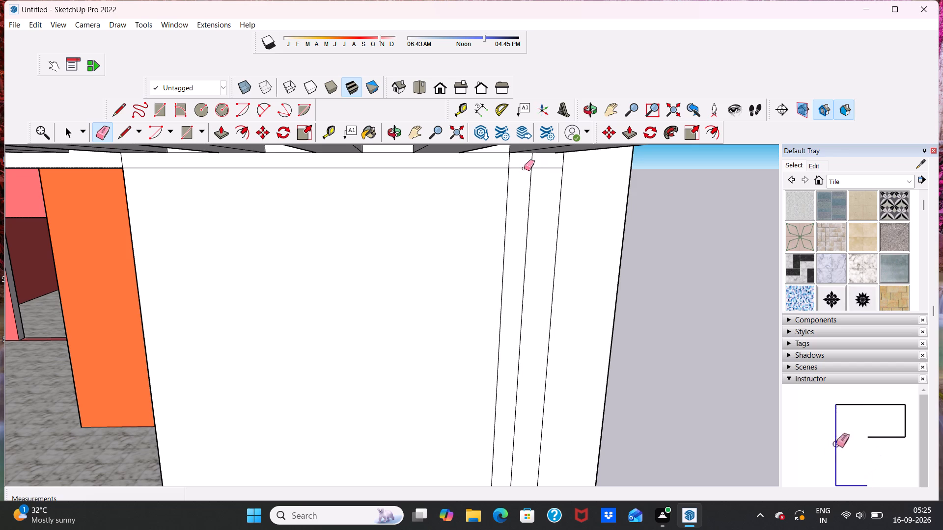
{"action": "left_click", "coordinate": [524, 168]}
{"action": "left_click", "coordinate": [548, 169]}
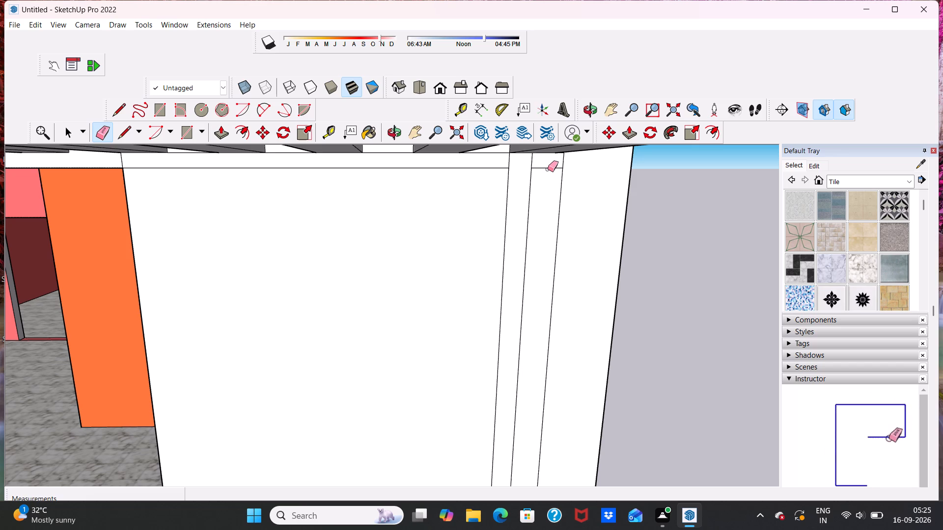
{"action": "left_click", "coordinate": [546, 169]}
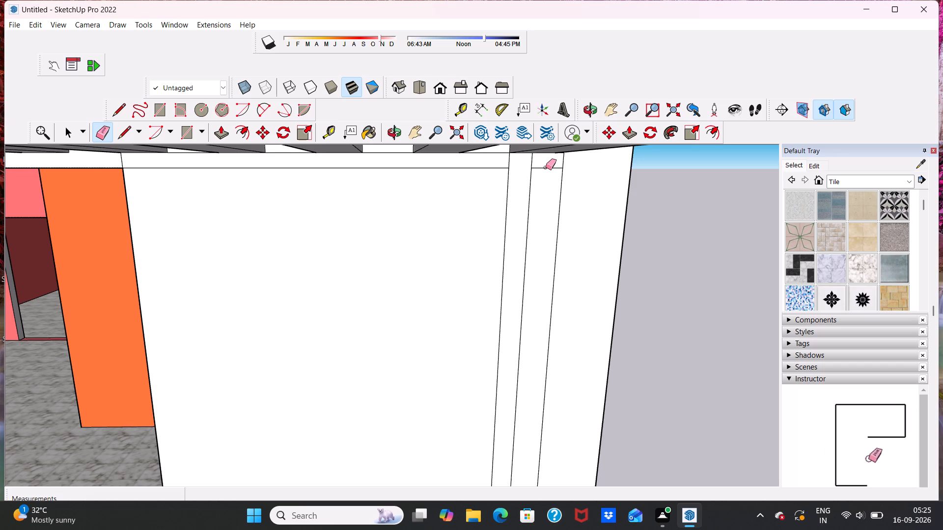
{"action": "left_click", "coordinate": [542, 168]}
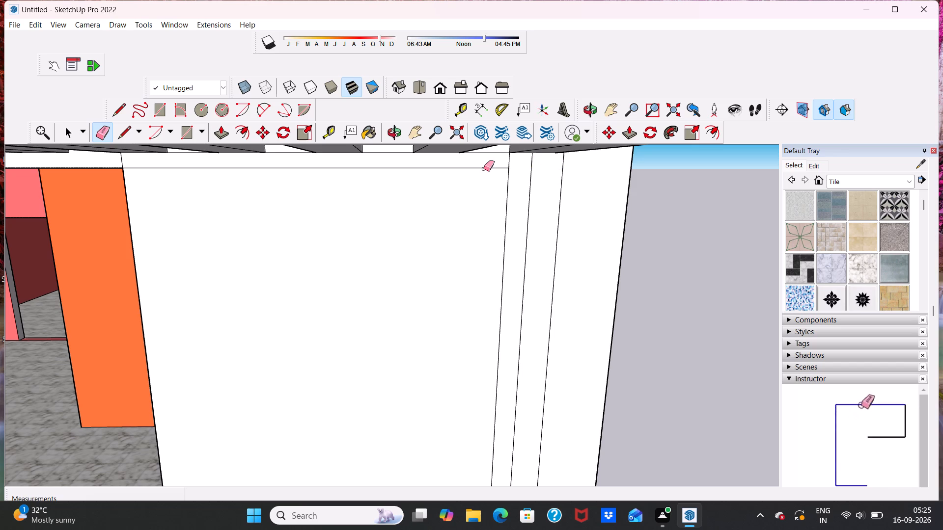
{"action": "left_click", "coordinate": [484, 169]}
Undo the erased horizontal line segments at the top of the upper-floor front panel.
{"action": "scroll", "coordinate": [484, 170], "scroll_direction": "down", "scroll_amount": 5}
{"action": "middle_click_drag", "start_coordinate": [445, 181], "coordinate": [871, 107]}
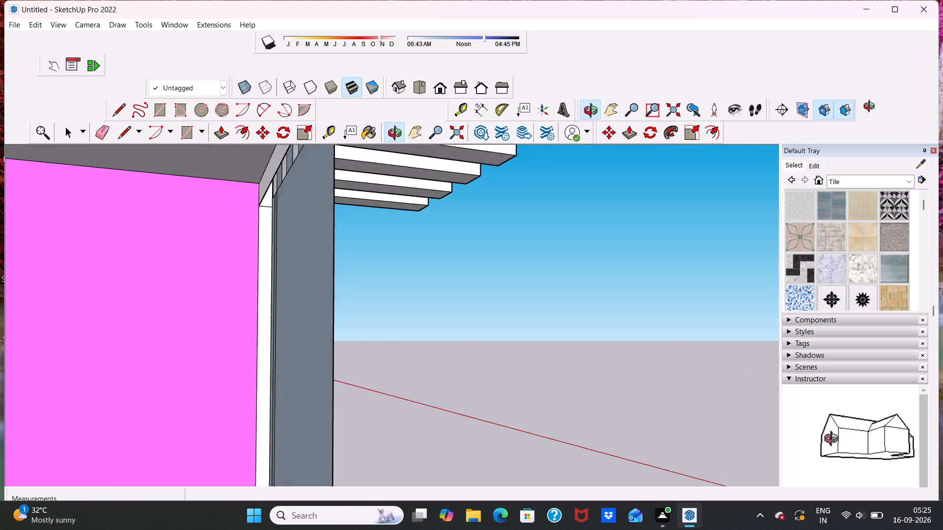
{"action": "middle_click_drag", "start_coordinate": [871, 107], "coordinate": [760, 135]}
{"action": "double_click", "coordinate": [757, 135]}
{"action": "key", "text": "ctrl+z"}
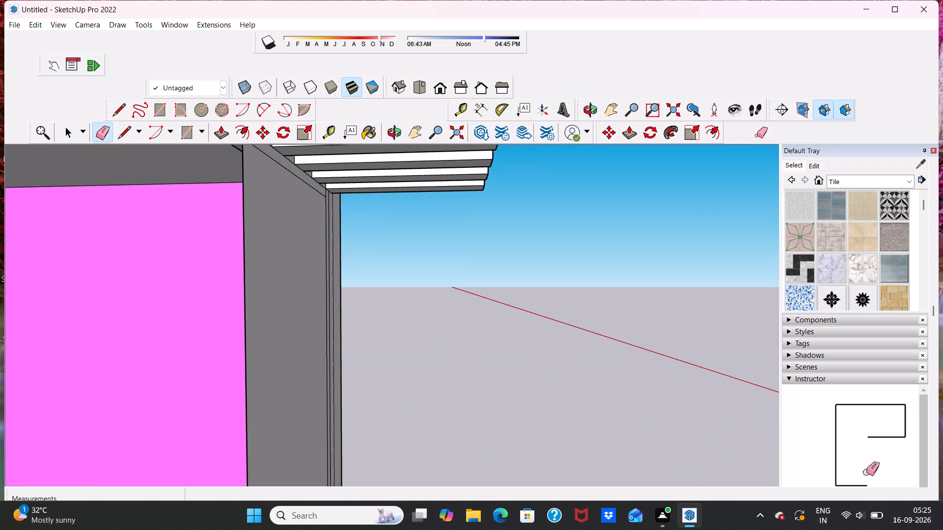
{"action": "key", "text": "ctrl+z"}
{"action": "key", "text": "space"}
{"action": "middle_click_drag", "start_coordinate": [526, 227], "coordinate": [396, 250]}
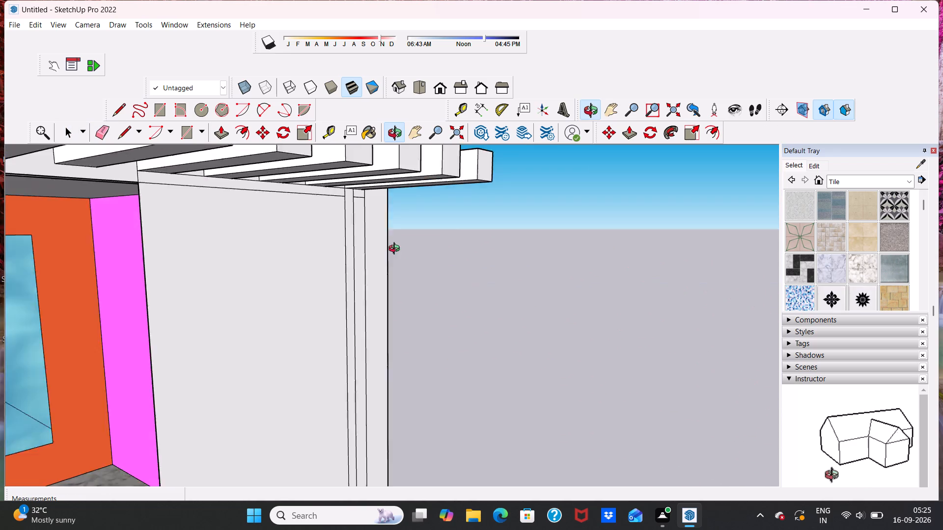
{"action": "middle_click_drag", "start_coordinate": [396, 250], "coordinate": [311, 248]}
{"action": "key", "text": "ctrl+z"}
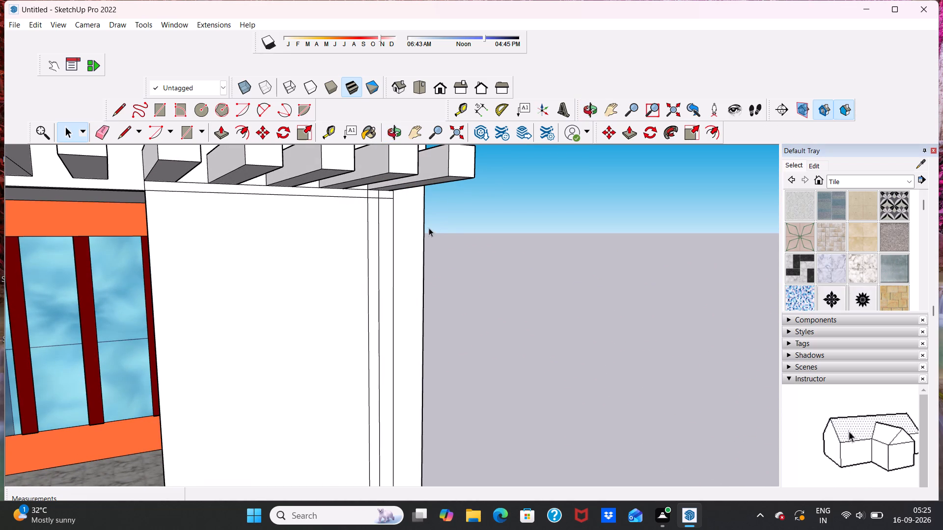
Copy the vertical line on the floor band below the narrow strips about 3 3/16" toward the balcony and array it 10 times.
{"action": "middle_click_drag", "start_coordinate": [366, 227], "coordinate": [210, 157]}
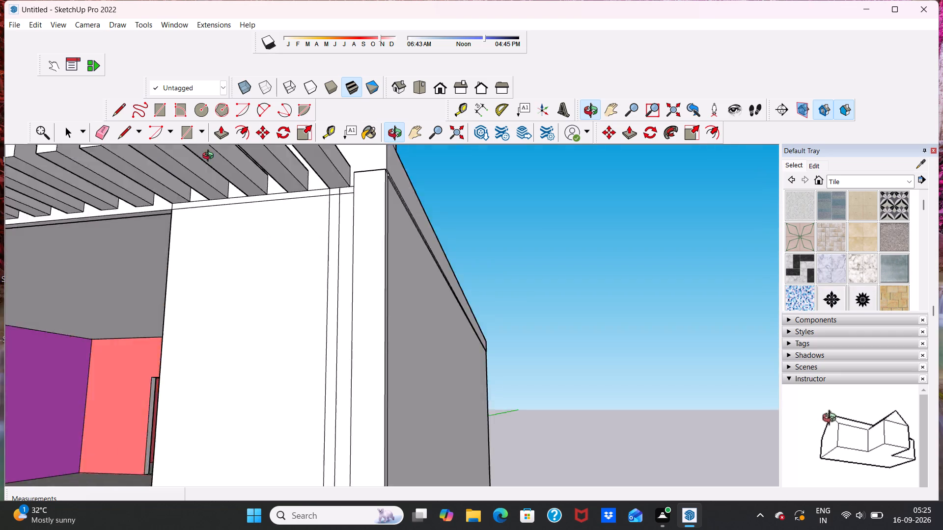
{"action": "middle_click_drag", "start_coordinate": [210, 157], "coordinate": [358, 221]}
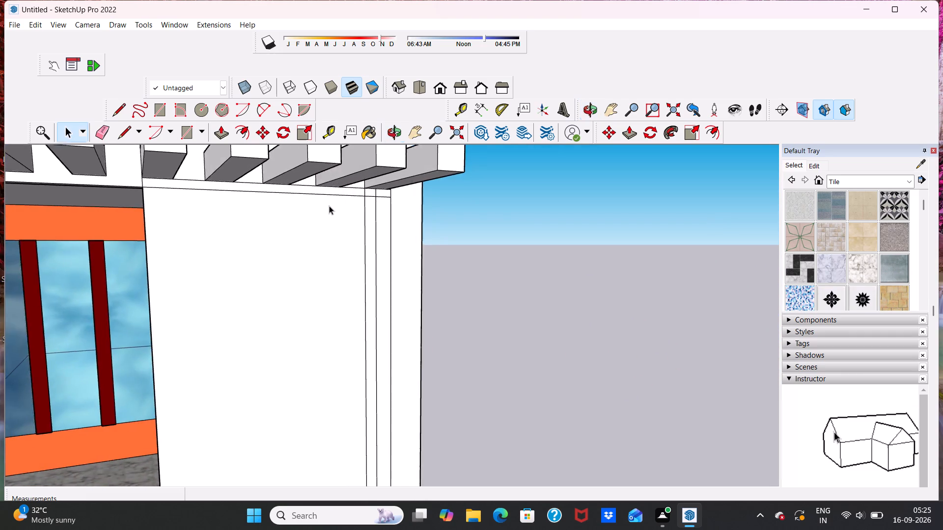
{"action": "scroll", "coordinate": [329, 206], "scroll_direction": "down", "scroll_amount": 5}
{"action": "middle_click_drag", "start_coordinate": [320, 238], "coordinate": [208, 263]}
{"action": "scroll", "coordinate": [250, 242], "scroll_direction": "up", "scroll_amount": 4}
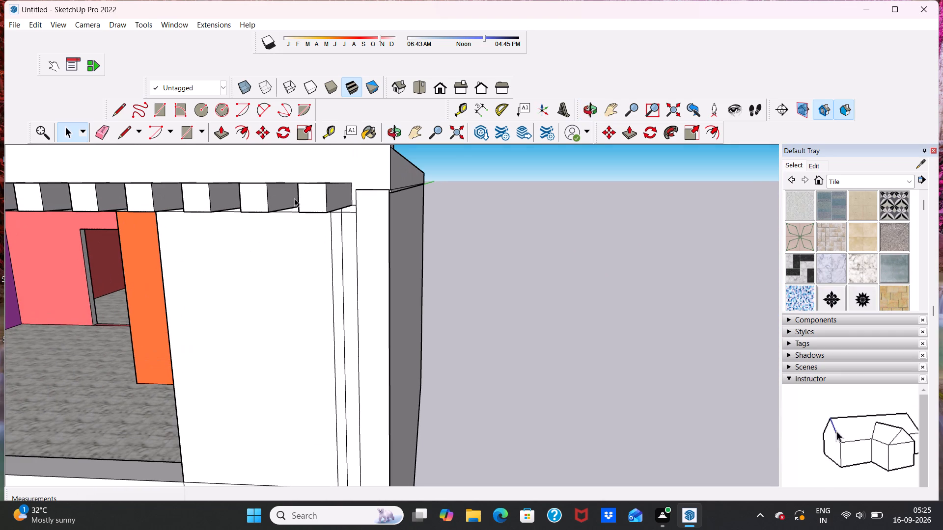
{"action": "scroll", "coordinate": [280, 213], "scroll_direction": "down", "scroll_amount": 3}
{"action": "scroll", "coordinate": [310, 263], "scroll_direction": "down", "scroll_amount": 1}
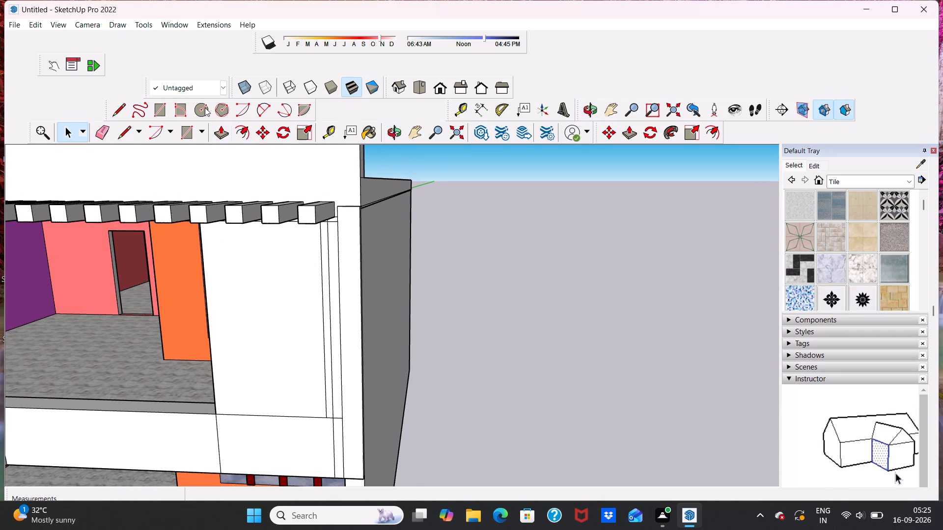
{"action": "scroll", "coordinate": [338, 415], "scroll_direction": "up", "scroll_amount": 2}
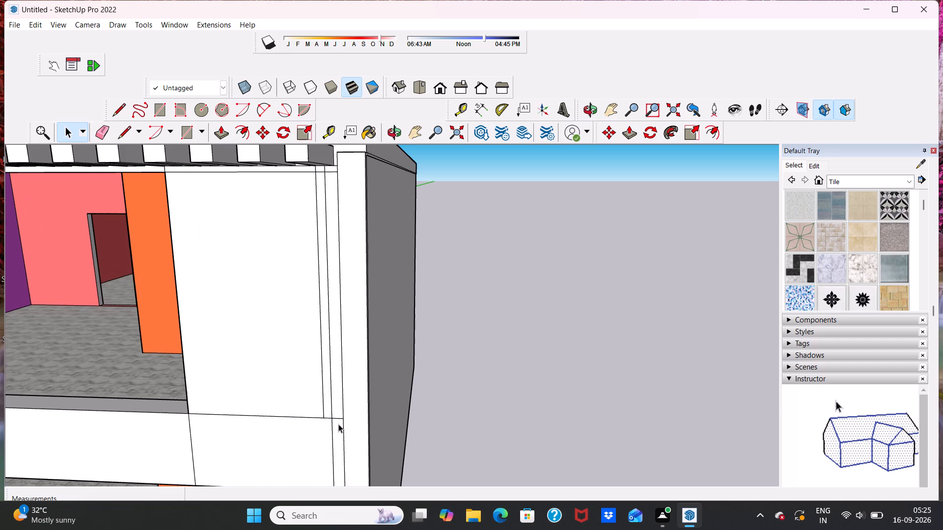
{"action": "left_click", "coordinate": [331, 444]}
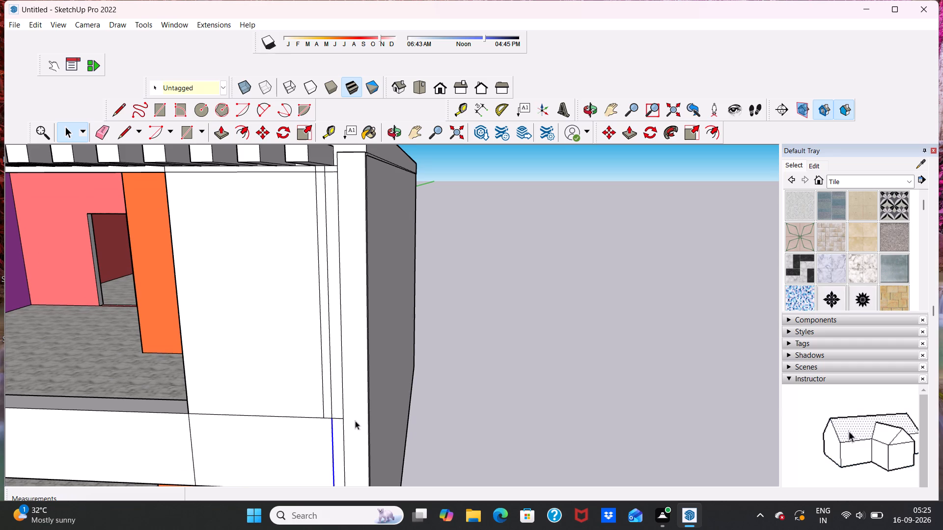
{"action": "left_click_drag", "start_coordinate": [260, 132], "coordinate": [267, 142]}
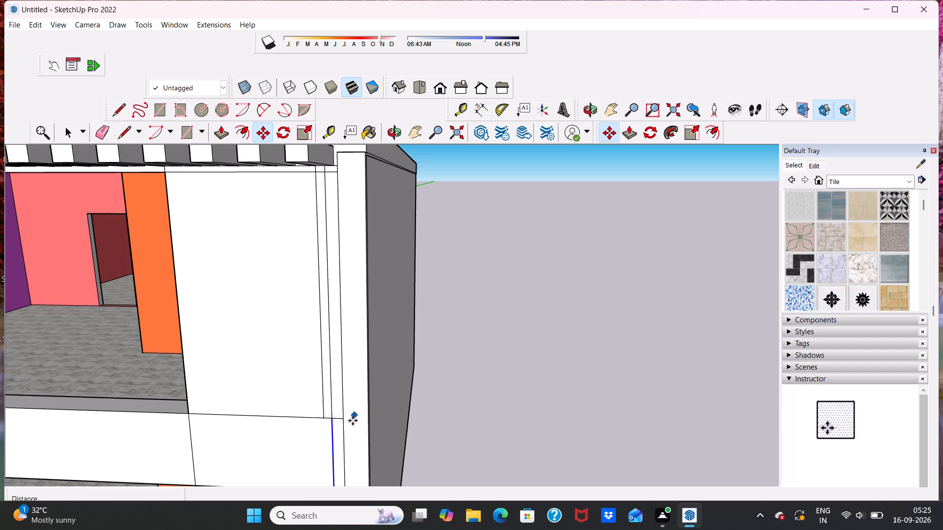
{"action": "left_click", "coordinate": [333, 442]}
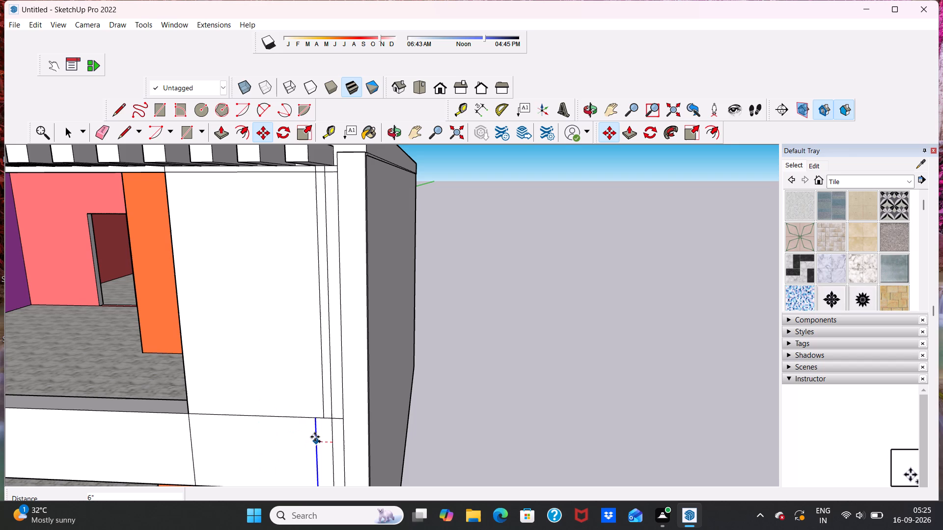
{"action": "scroll", "coordinate": [304, 460], "scroll_direction": "up", "scroll_amount": 2}
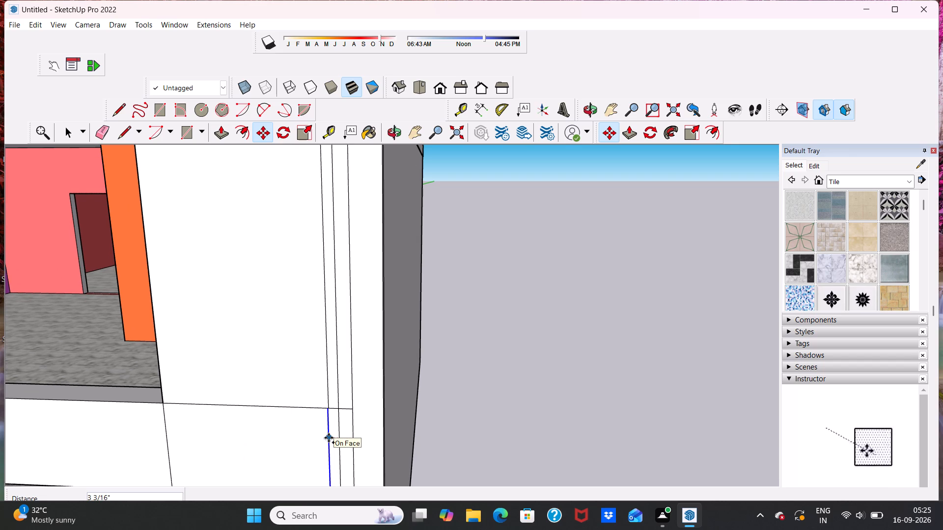
{"action": "left_click", "coordinate": [329, 437]}
{"action": "scroll", "coordinate": [347, 407], "scroll_direction": "down", "scroll_amount": 5}
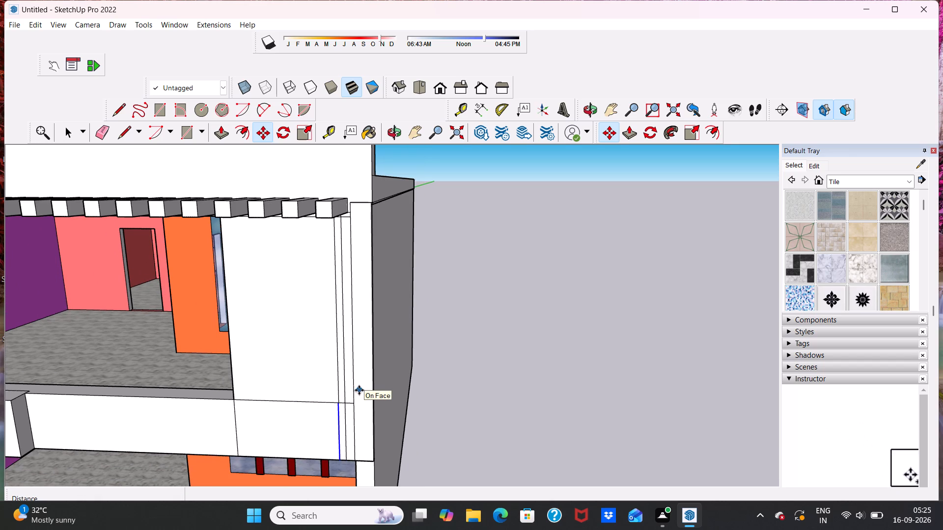
{"action": "key", "text": "shift+asterisk"}
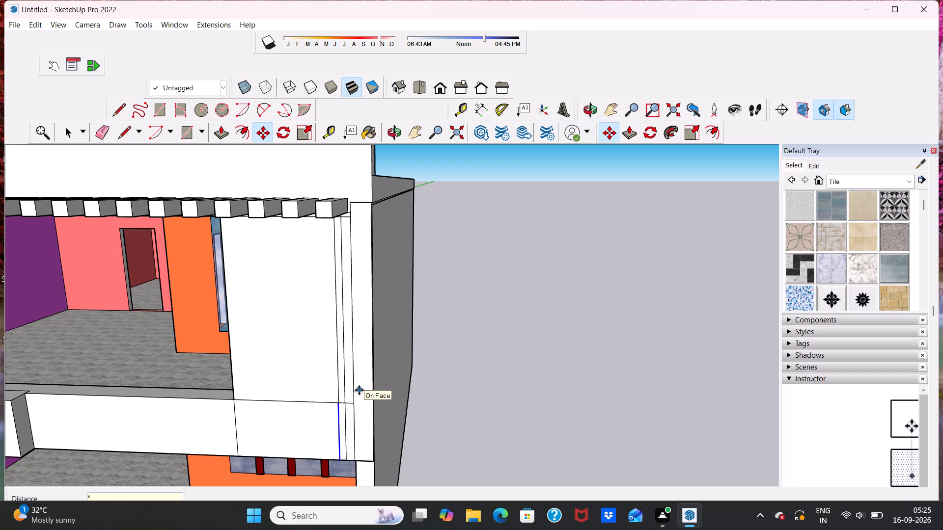
{"action": "type", "text": "10"}
{"action": "key", "text": "Return"}
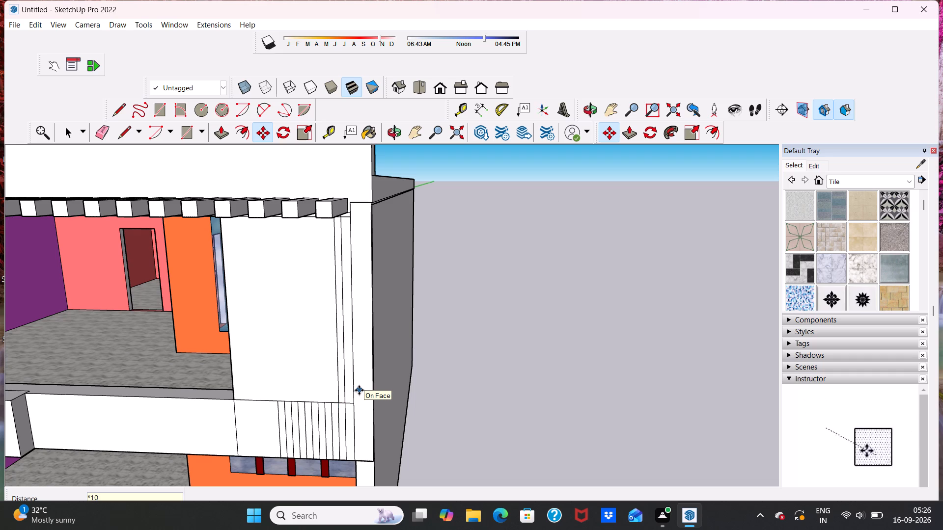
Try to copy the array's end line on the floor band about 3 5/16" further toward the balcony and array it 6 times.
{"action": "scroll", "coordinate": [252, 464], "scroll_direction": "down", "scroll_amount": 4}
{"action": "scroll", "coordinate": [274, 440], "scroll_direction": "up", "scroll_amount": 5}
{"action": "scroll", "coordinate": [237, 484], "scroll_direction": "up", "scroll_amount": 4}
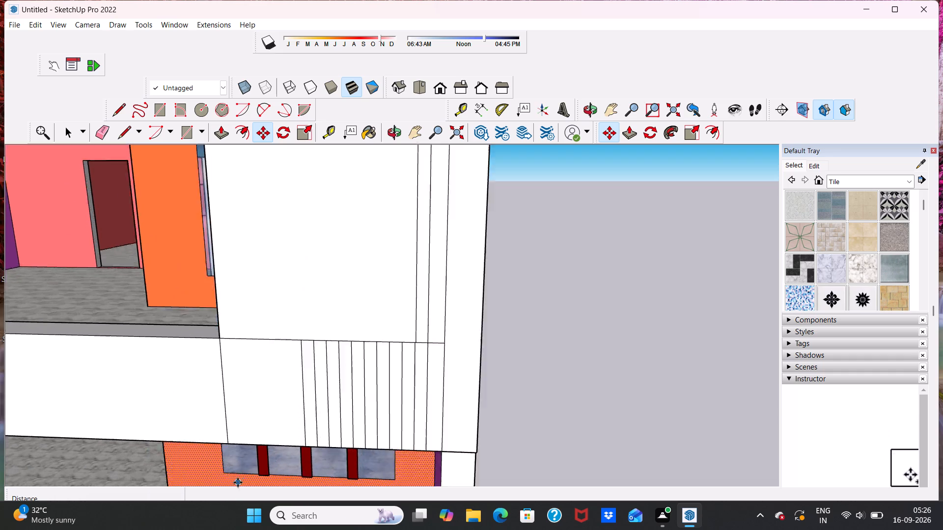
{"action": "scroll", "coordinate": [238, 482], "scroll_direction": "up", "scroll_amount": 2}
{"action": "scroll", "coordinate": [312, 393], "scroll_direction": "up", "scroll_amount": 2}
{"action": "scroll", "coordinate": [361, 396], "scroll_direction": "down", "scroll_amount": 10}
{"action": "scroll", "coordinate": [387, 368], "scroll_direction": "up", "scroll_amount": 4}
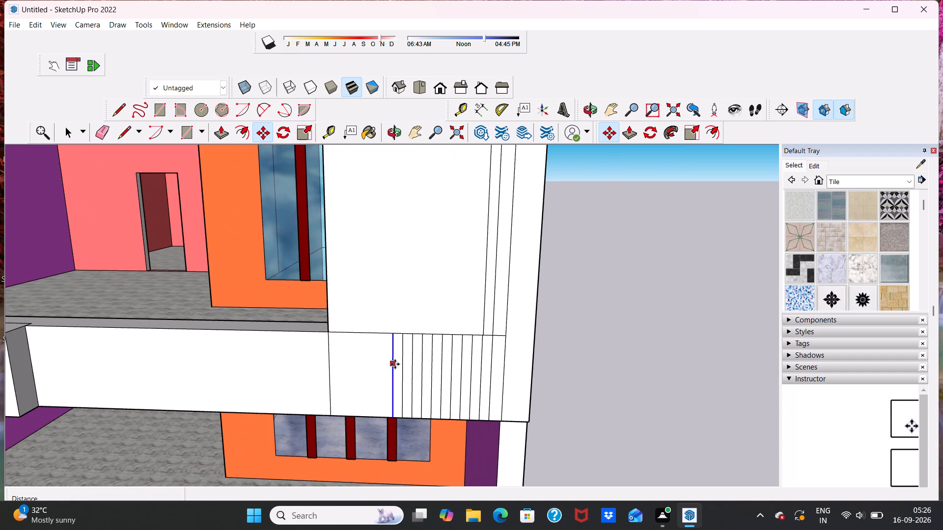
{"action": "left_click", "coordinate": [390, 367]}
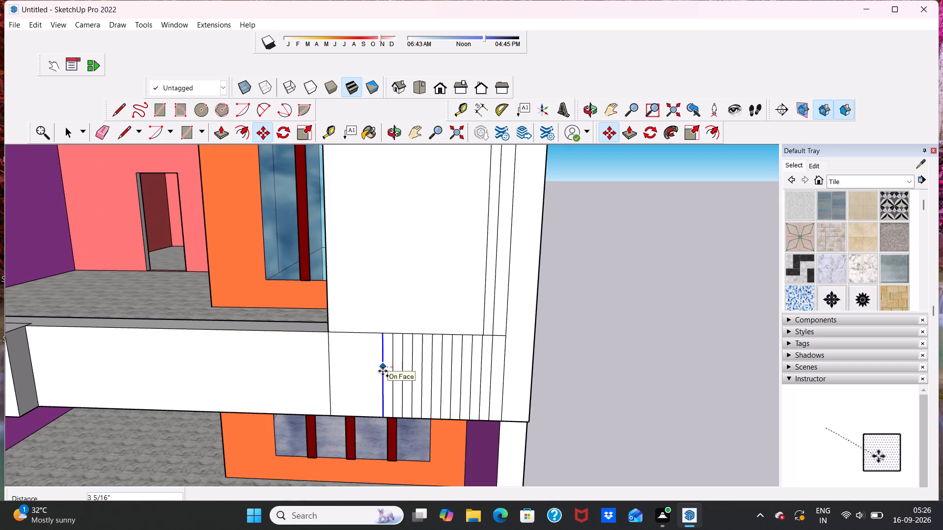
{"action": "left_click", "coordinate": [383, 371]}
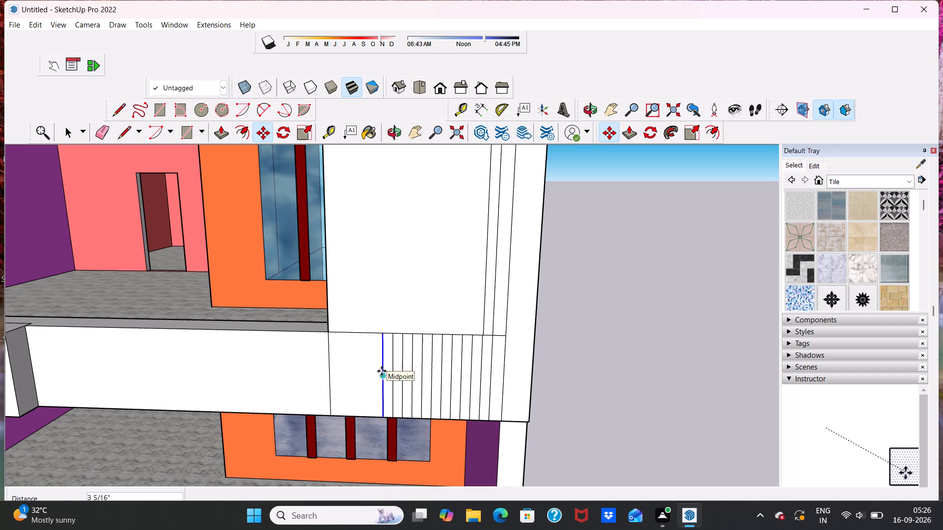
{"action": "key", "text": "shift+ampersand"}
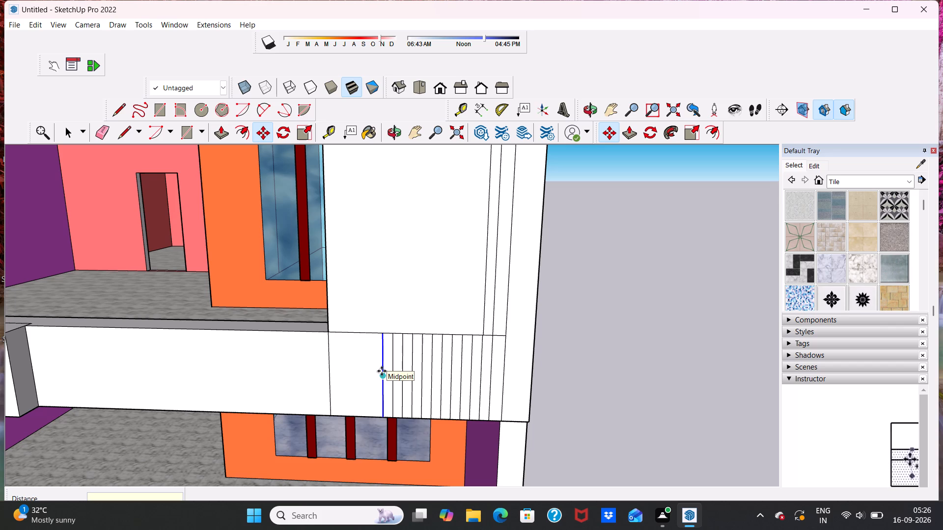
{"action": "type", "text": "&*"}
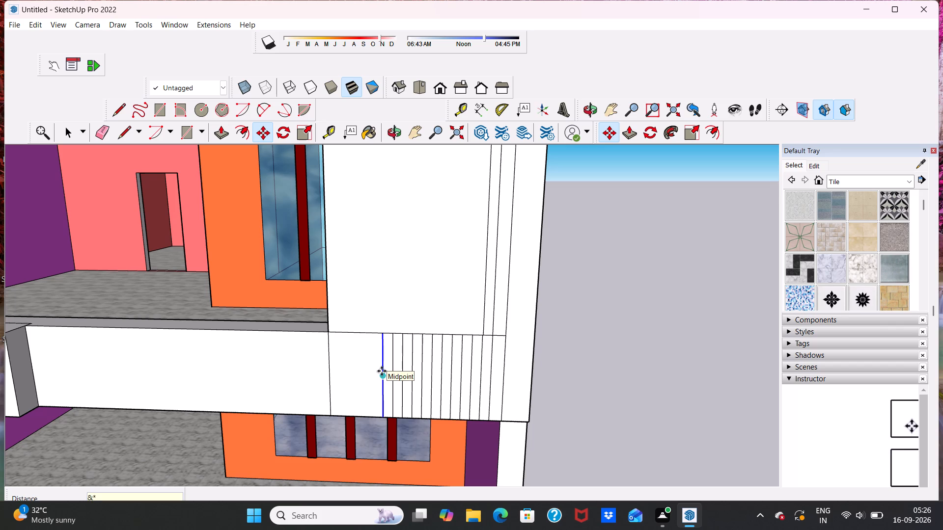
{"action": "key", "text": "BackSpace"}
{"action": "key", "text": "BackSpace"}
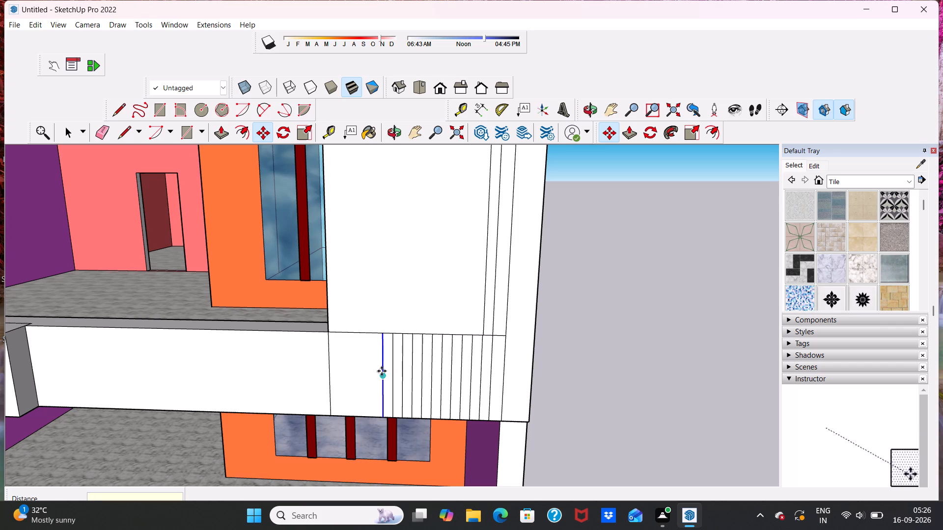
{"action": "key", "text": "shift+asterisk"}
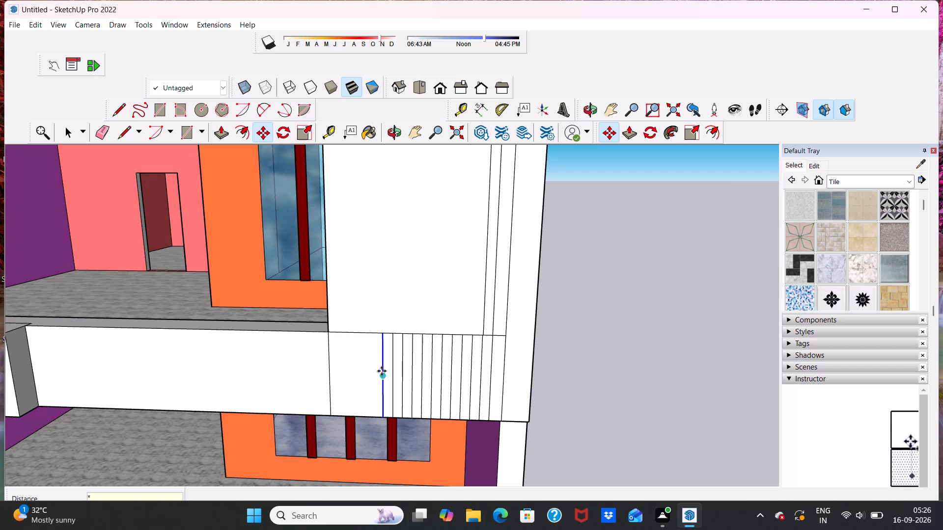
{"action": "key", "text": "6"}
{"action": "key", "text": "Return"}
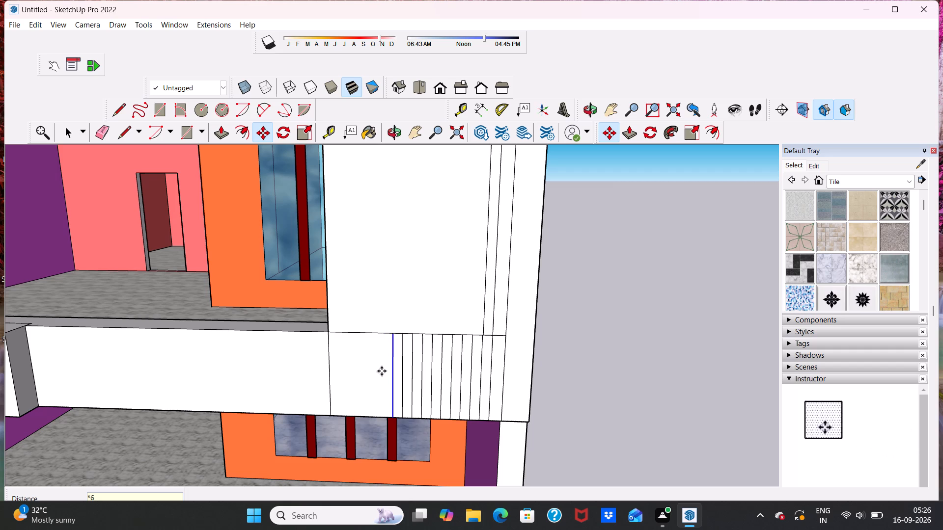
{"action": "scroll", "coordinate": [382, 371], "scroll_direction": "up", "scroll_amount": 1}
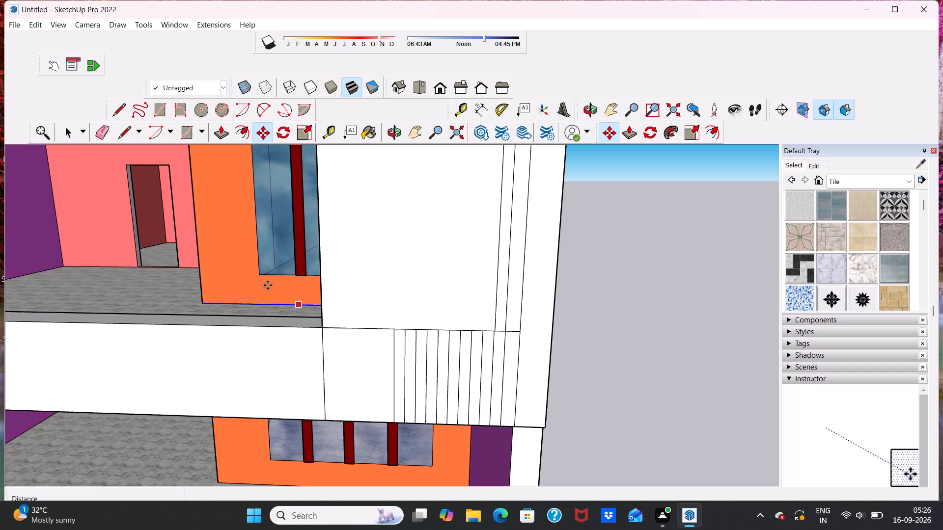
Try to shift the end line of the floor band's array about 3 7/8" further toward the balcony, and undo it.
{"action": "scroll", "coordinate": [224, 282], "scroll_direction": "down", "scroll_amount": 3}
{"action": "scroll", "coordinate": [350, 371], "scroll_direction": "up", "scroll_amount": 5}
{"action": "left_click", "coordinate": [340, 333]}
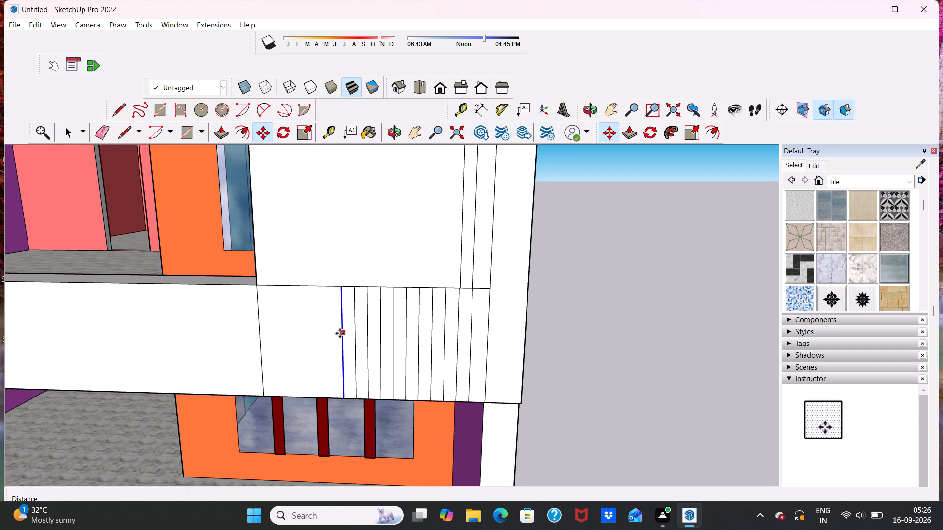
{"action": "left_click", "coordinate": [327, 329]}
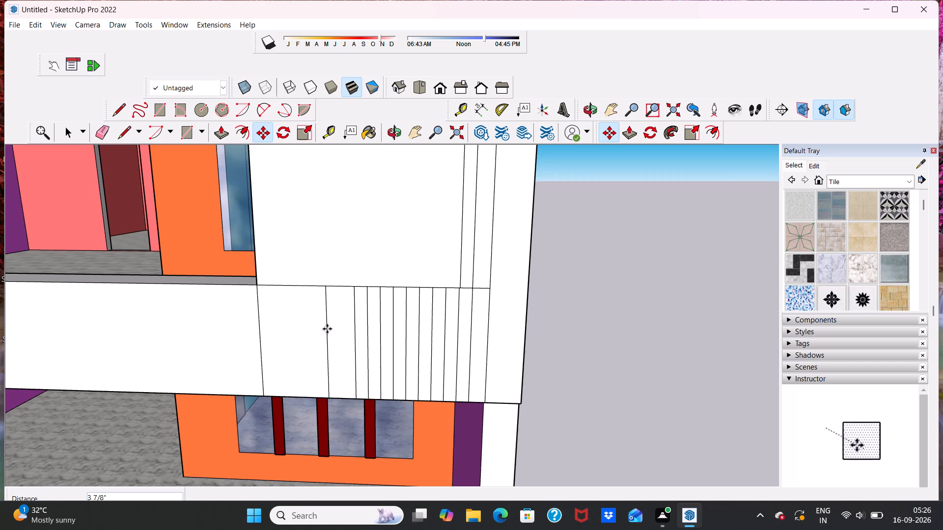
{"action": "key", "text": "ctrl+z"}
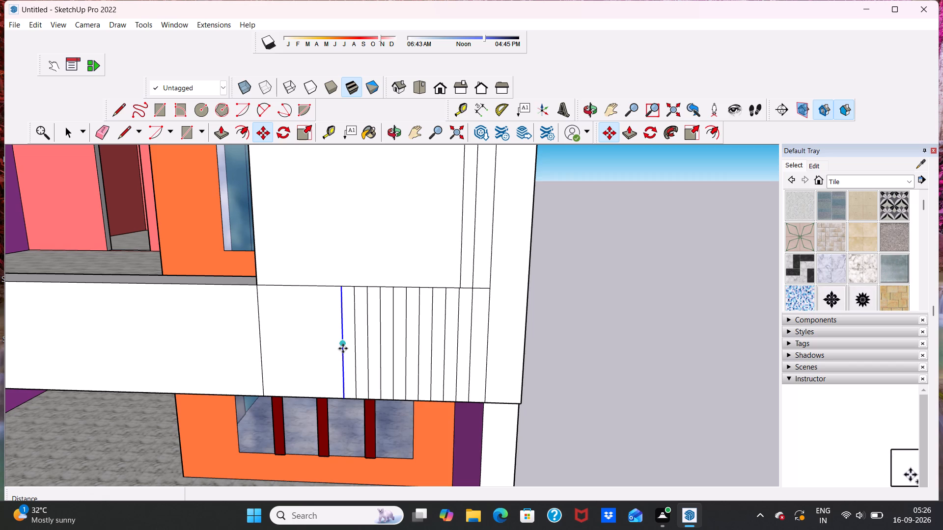
Copy the array's end line on the floor band about 3 11/16" further toward the balcony and array it 6 times.
{"action": "left_click", "coordinate": [343, 348]}
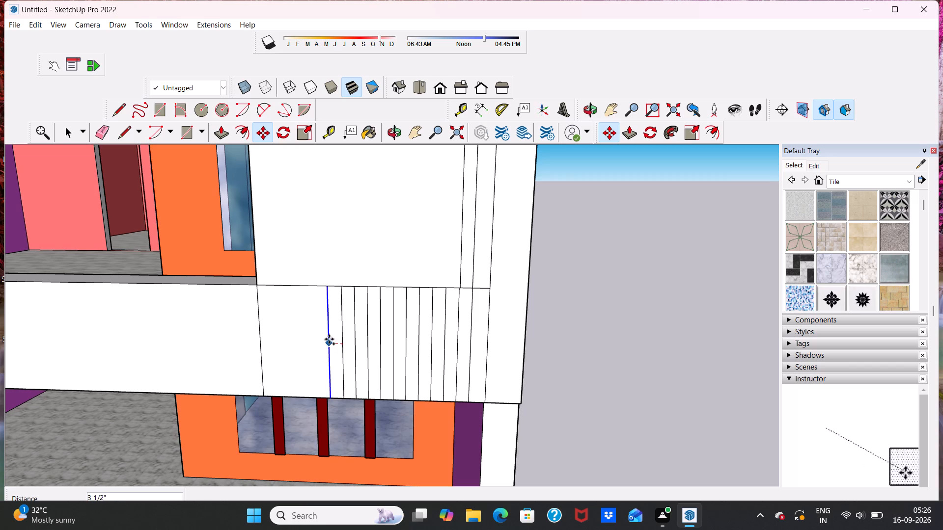
{"action": "left_click", "coordinate": [328, 340]}
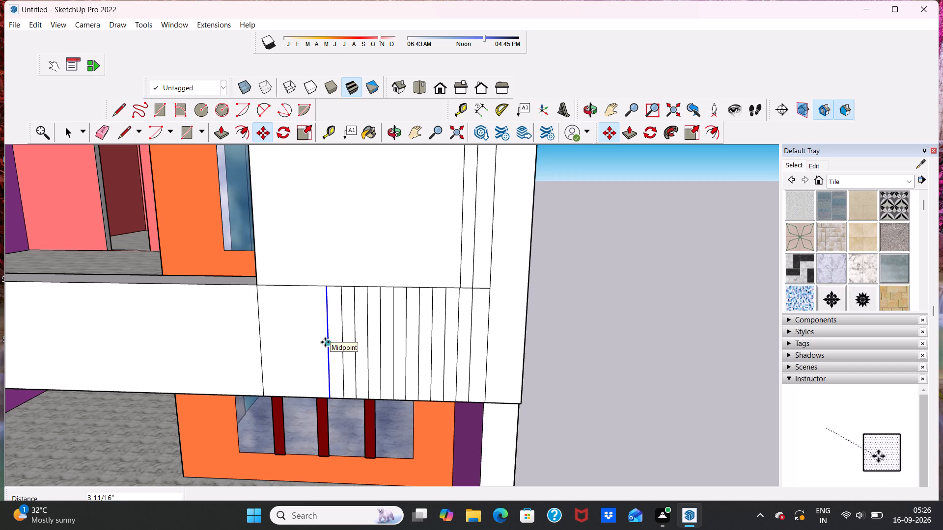
{"action": "key", "text": "shift+asterisk"}
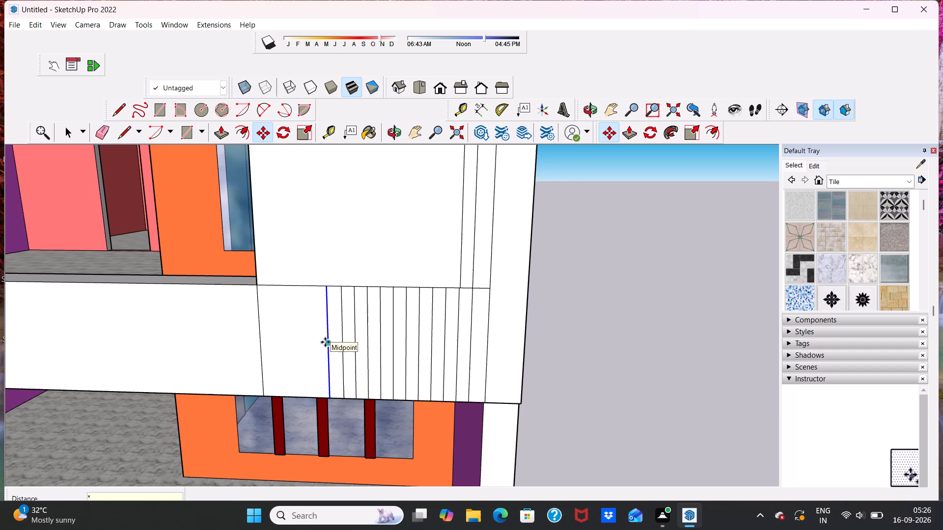
{"action": "key", "text": "6"}
{"action": "key", "text": "Return"}
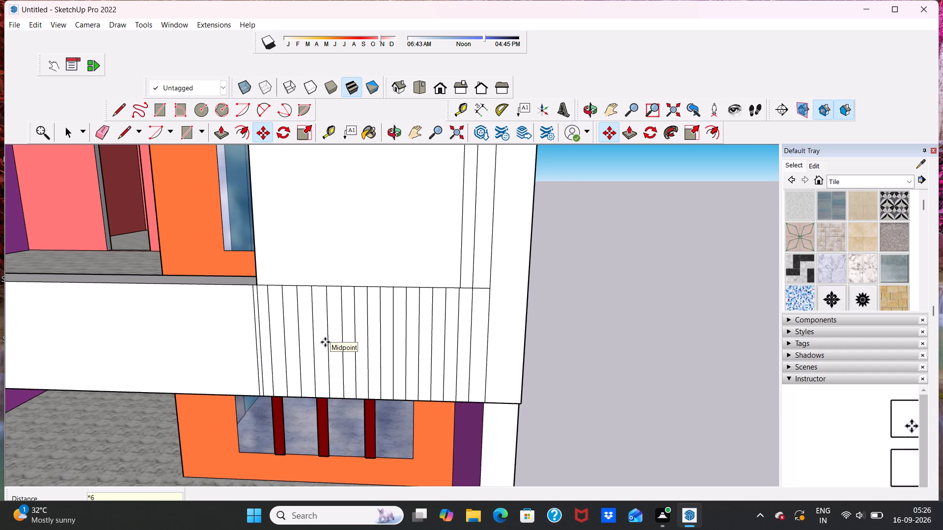
{"action": "key", "text": "space"}
Erase the surplus array line on the floor band that falls beyond the panel's balcony-side edge.
{"action": "scroll", "coordinate": [270, 334], "scroll_direction": "up", "scroll_amount": 5}
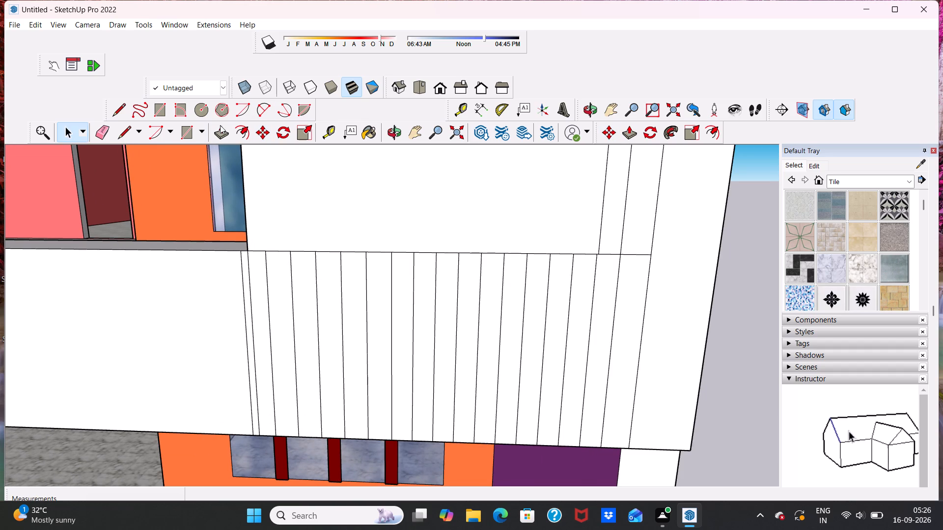
{"action": "left_click", "coordinate": [100, 131]}
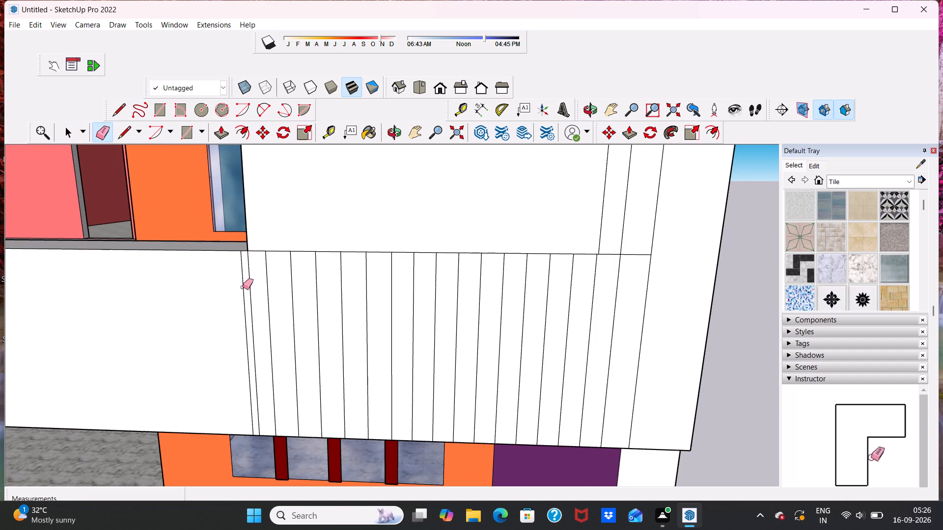
{"action": "left_click", "coordinate": [243, 275]}
{"action": "scroll", "coordinate": [261, 272], "scroll_direction": "down", "scroll_amount": 4}
{"action": "key", "text": "space"}
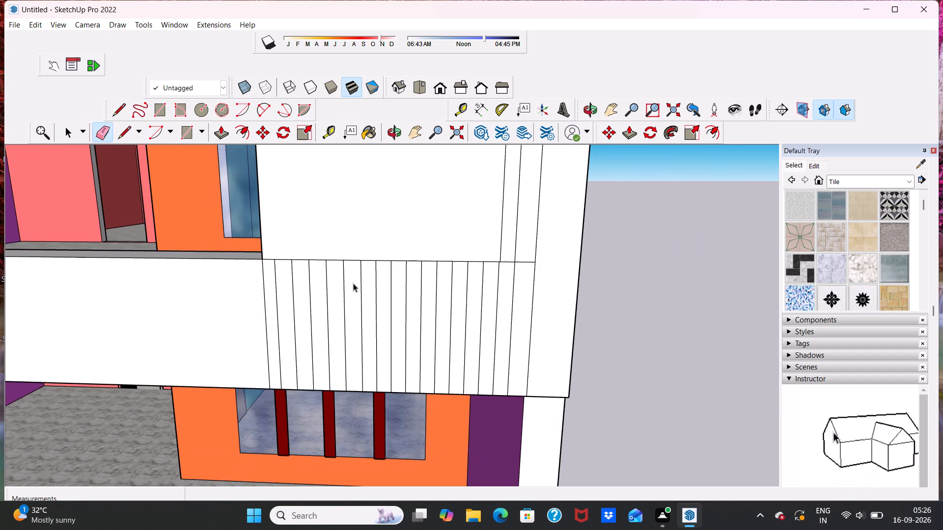
Copy the innermost vertical line on the upper-floor front panel about 3 3/8" toward the balcony and array it 16 times.
{"action": "scroll", "coordinate": [383, 277], "scroll_direction": "down", "scroll_amount": 13}
{"action": "scroll", "coordinate": [425, 178], "scroll_direction": "up", "scroll_amount": 6}
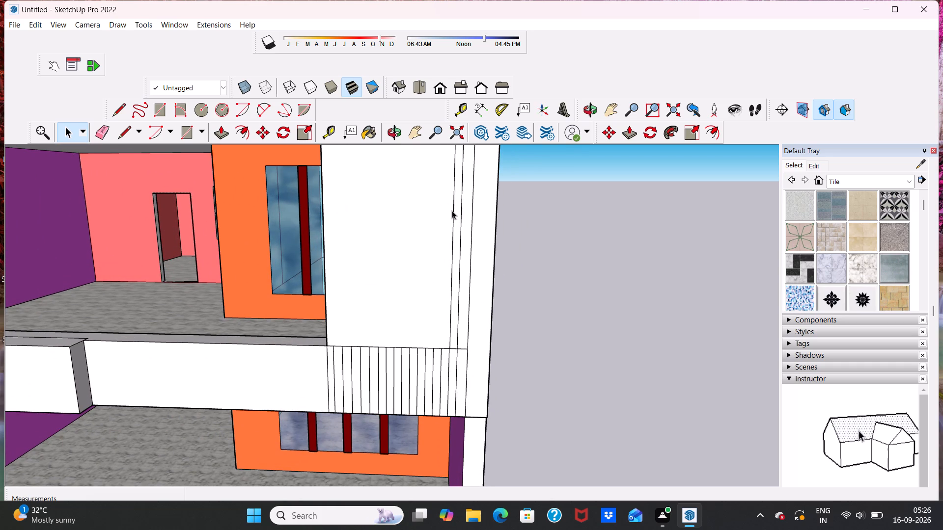
{"action": "left_click", "coordinate": [451, 212]}
{"action": "left_click", "coordinate": [526, 223]}
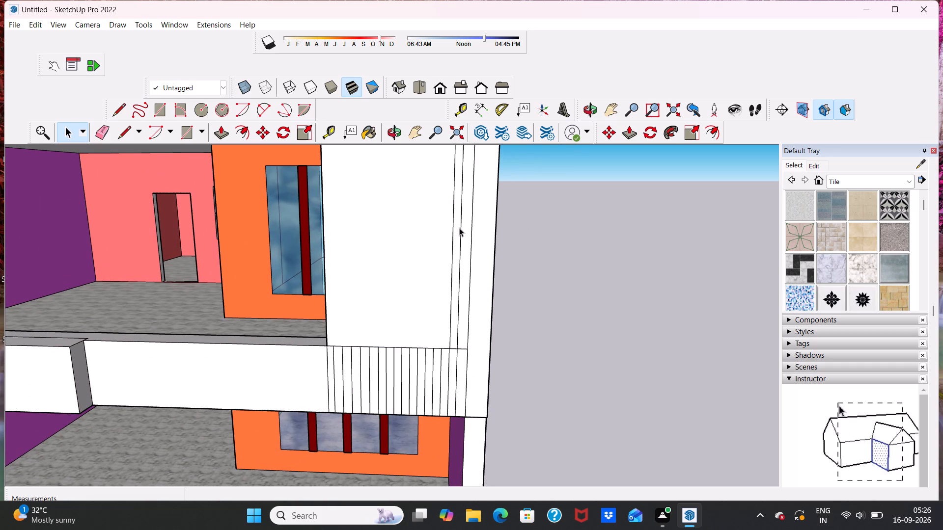
{"action": "left_click", "coordinate": [452, 225]}
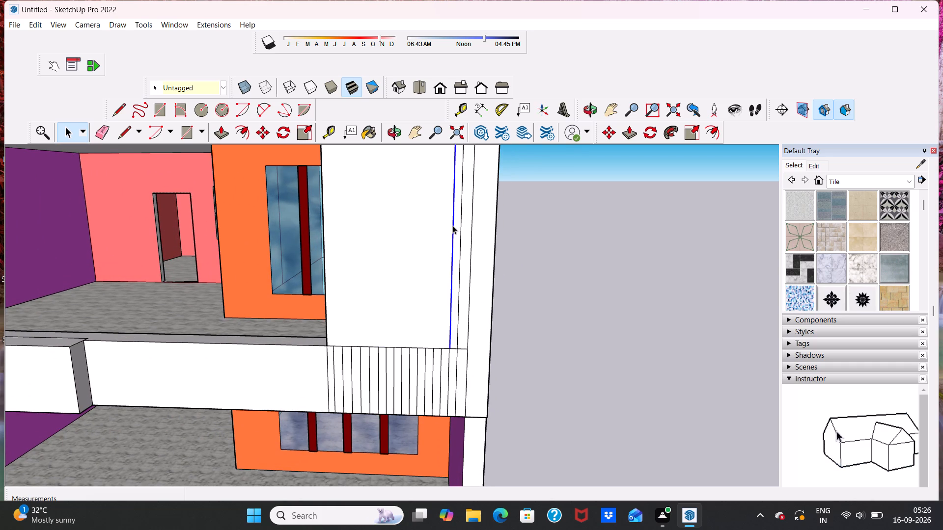
{"action": "left_click", "coordinate": [257, 131]}
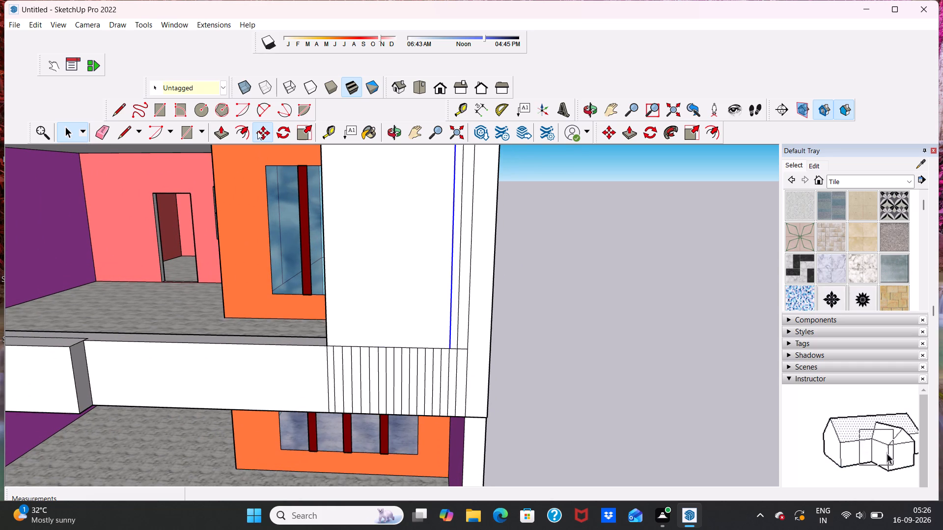
{"action": "left_click", "coordinate": [454, 258]}
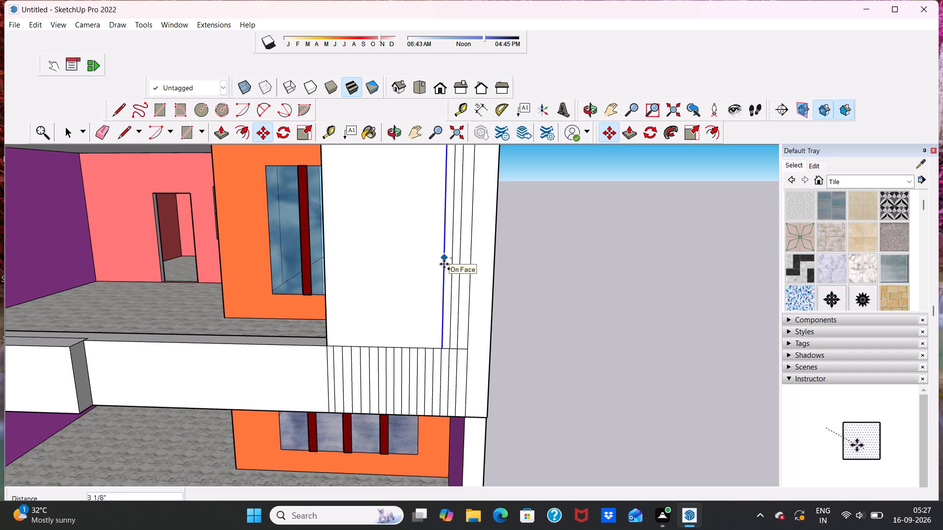
{"action": "scroll", "coordinate": [442, 265], "scroll_direction": "up", "scroll_amount": 6}
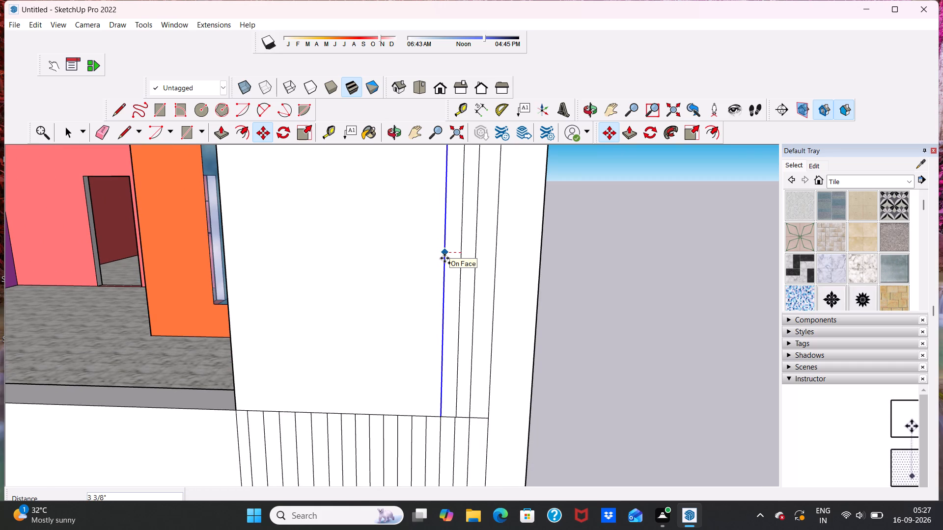
{"action": "left_click", "coordinate": [444, 258]}
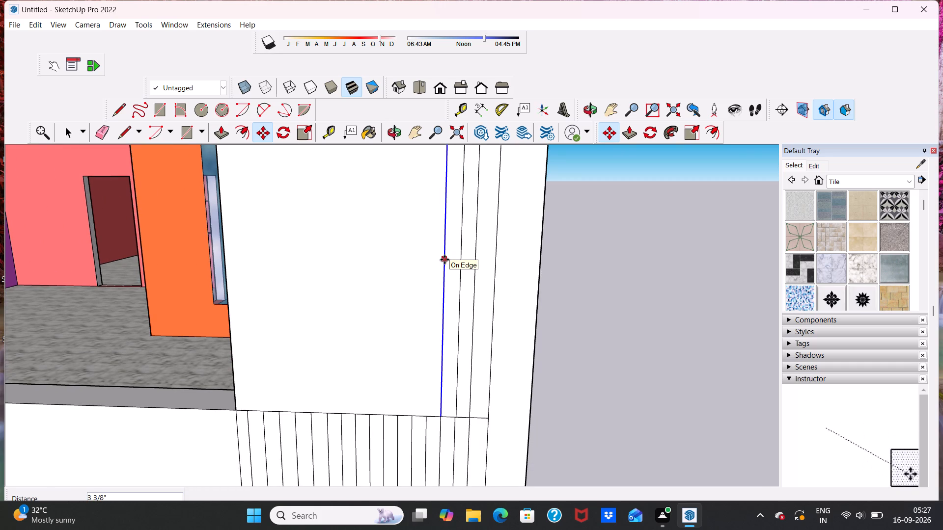
{"action": "key", "text": "shift+asterisk"}
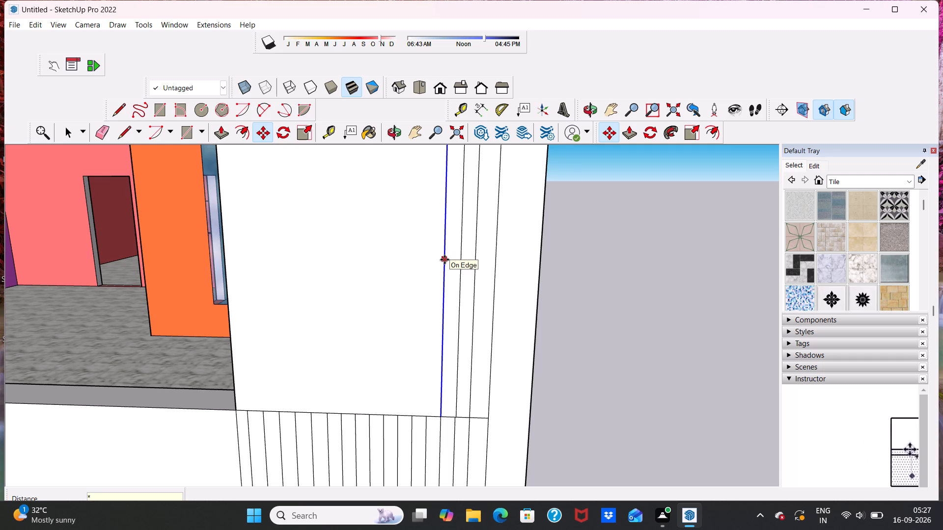
{"action": "key", "text": "1"}
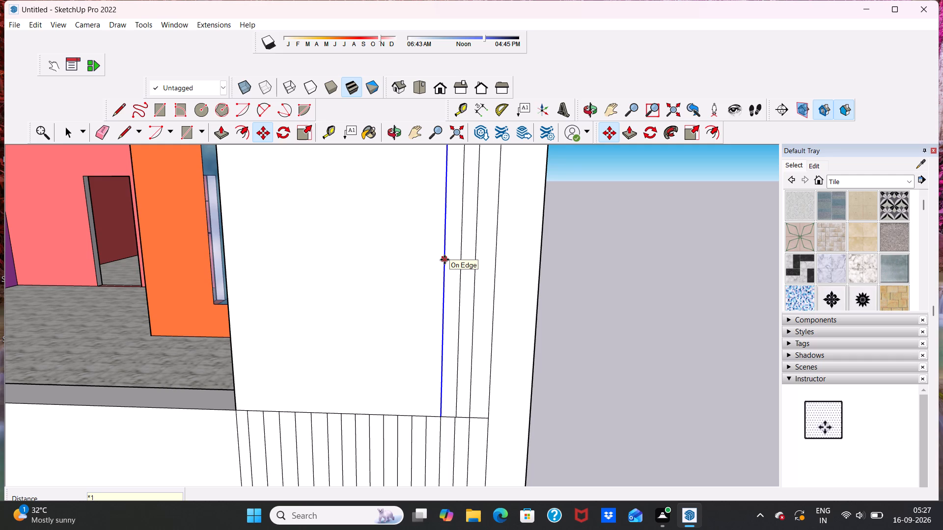
{"action": "key", "text": "6"}
{"action": "key", "text": "Return"}
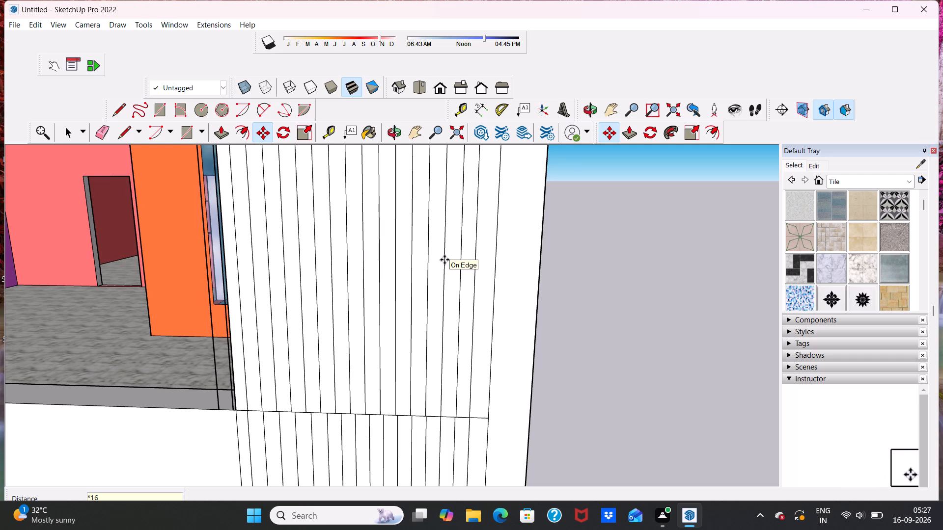
{"action": "key", "text": "space"}
Erase the surplus array lines that extend past the upper-floor panel's balcony-side edge in front of the window.
{"action": "middle_click_drag", "start_coordinate": [94, 304], "coordinate": [178, 279]}
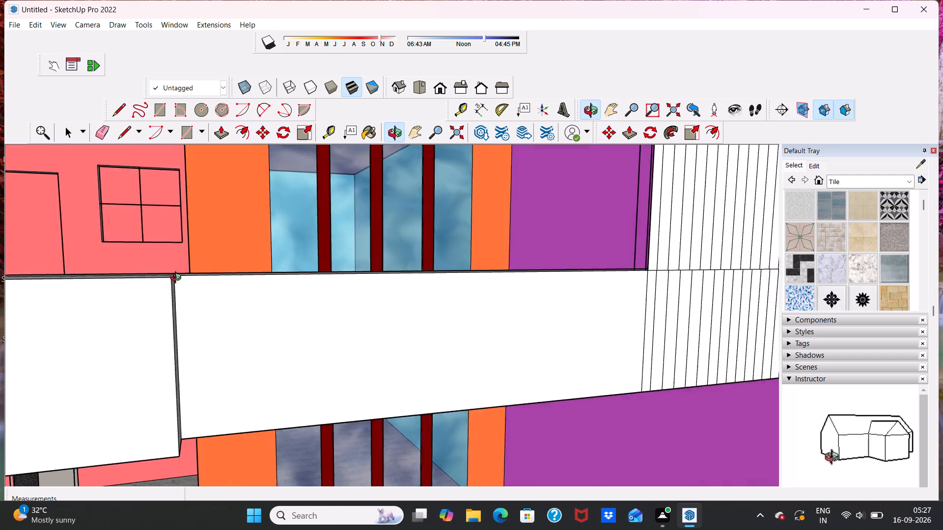
{"action": "middle_click_drag", "start_coordinate": [178, 279], "coordinate": [138, 304]}
{"action": "scroll", "coordinate": [138, 304], "scroll_direction": "down", "scroll_amount": 2}
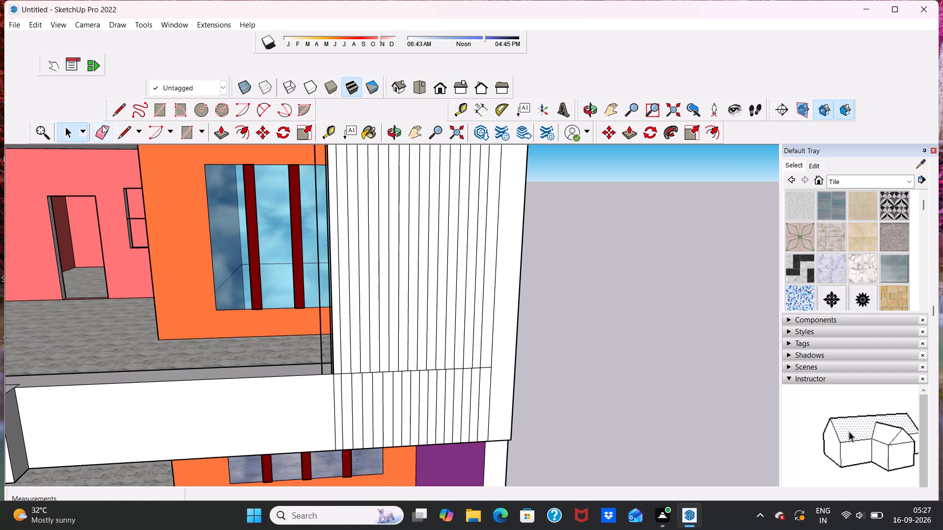
{"action": "left_click", "coordinate": [102, 125]}
{"action": "scroll", "coordinate": [363, 218], "scroll_direction": "up", "scroll_amount": 5}
{"action": "left_click", "coordinate": [285, 263]}
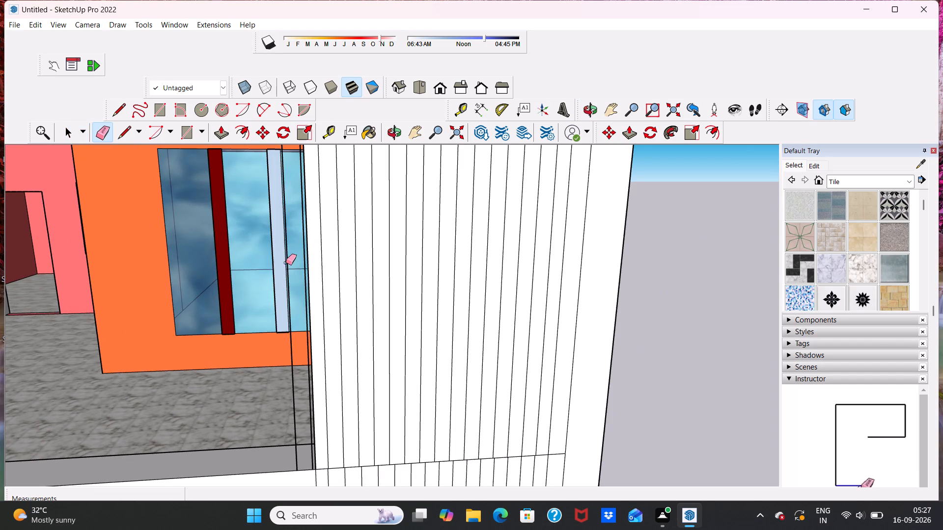
{"action": "key", "text": "ctrl+z"}
{"action": "scroll", "coordinate": [295, 277], "scroll_direction": "up", "scroll_amount": 6}
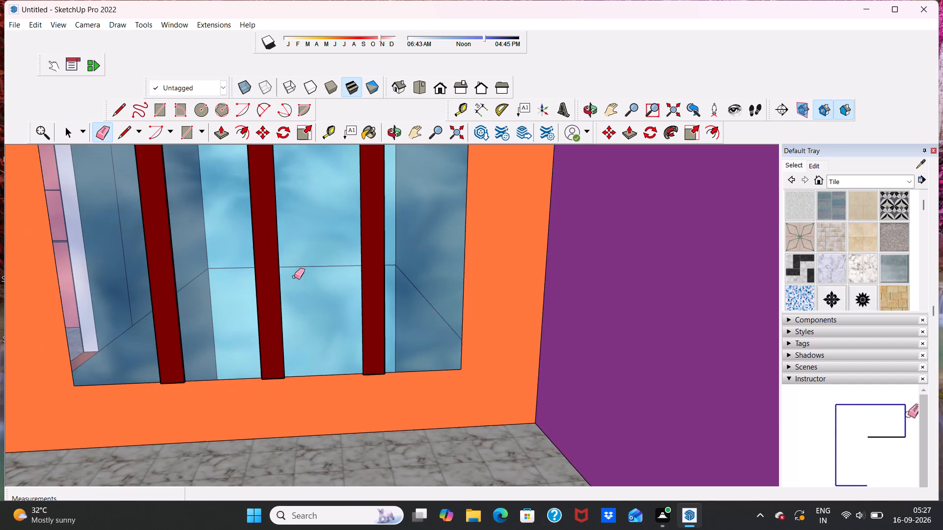
{"action": "scroll", "coordinate": [301, 274], "scroll_direction": "down", "scroll_amount": 5}
{"action": "left_click", "coordinate": [294, 287]}
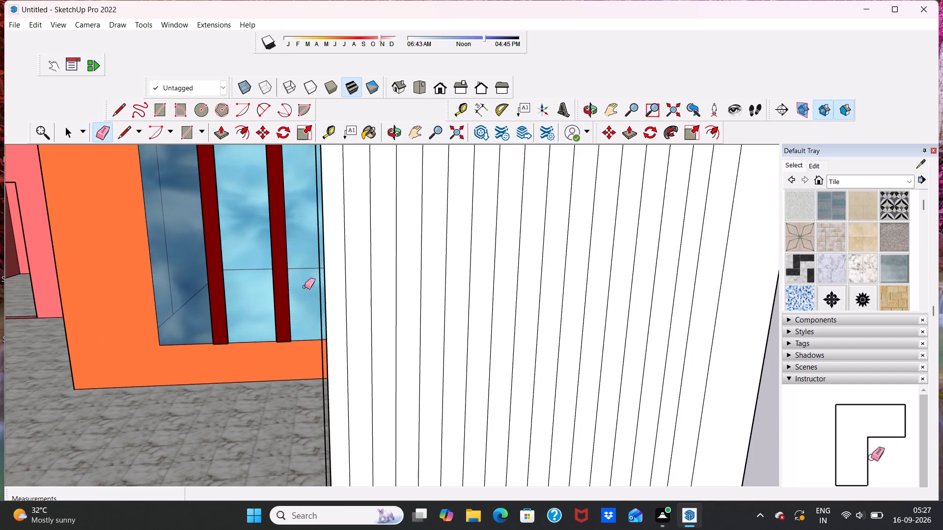
{"action": "left_click", "coordinate": [321, 278]}
{"action": "scroll", "coordinate": [329, 269], "scroll_direction": "down", "scroll_amount": 2}
{"action": "key", "text": "space"}
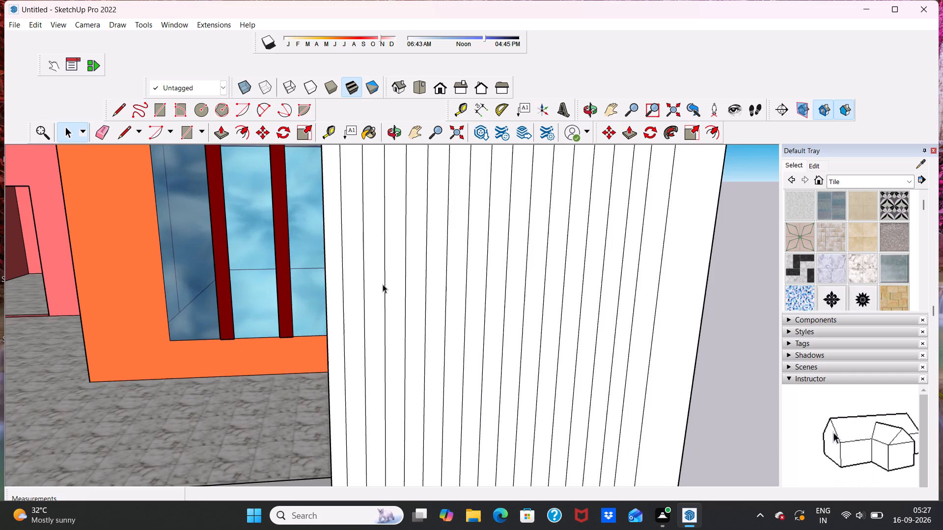
Examine how the upper-floor panel's vertical lines meet the floor band's lines near the balcony-side edge.
{"action": "scroll", "coordinate": [384, 278], "scroll_direction": "down", "scroll_amount": 9}
{"action": "middle_click_drag", "start_coordinate": [396, 278], "coordinate": [338, 233]}
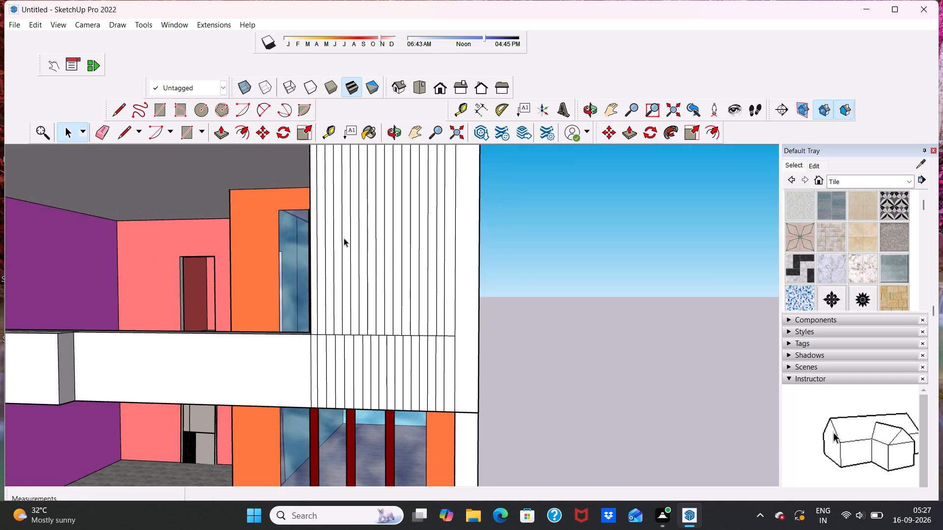
{"action": "scroll", "coordinate": [366, 253], "scroll_direction": "up", "scroll_amount": 3}
{"action": "scroll", "coordinate": [306, 361], "scroll_direction": "up", "scroll_amount": 10}
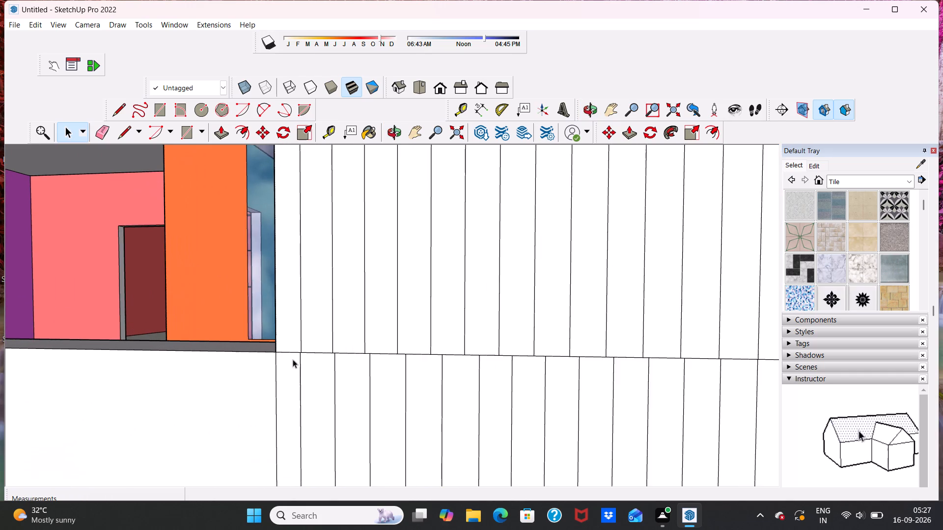
{"action": "scroll", "coordinate": [292, 346], "scroll_direction": "down", "scroll_amount": 5}
{"action": "scroll", "coordinate": [304, 345], "scroll_direction": "up", "scroll_amount": 20}
{"action": "scroll", "coordinate": [252, 326], "scroll_direction": "down", "scroll_amount": 4}
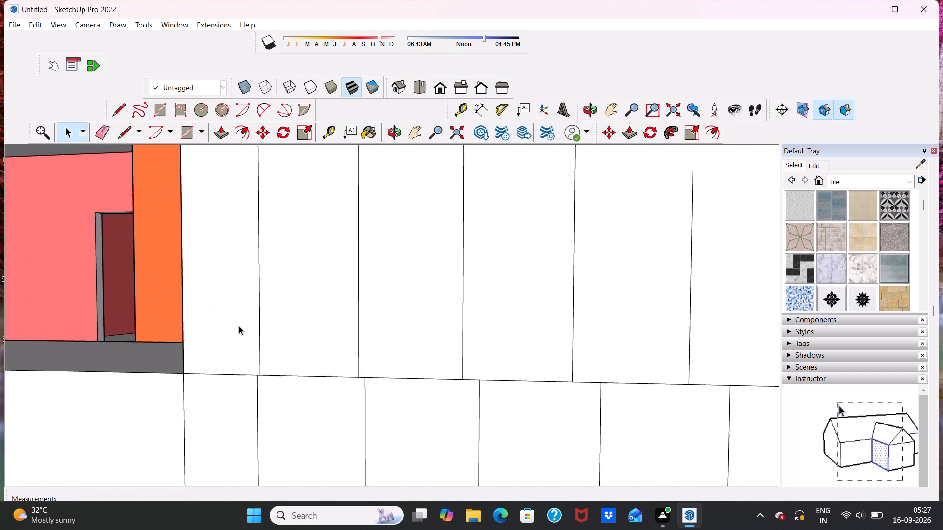
{"action": "scroll", "coordinate": [239, 326], "scroll_direction": "down", "scroll_amount": 20}
{"action": "scroll", "coordinate": [431, 251], "scroll_direction": "down", "scroll_amount": 1}
Push/Pull the outermost narrow strip of the upper-floor front panel, beside the wide outer margin, outward by 3".
{"action": "middle_click_drag", "start_coordinate": [431, 251], "coordinate": [429, 270]}
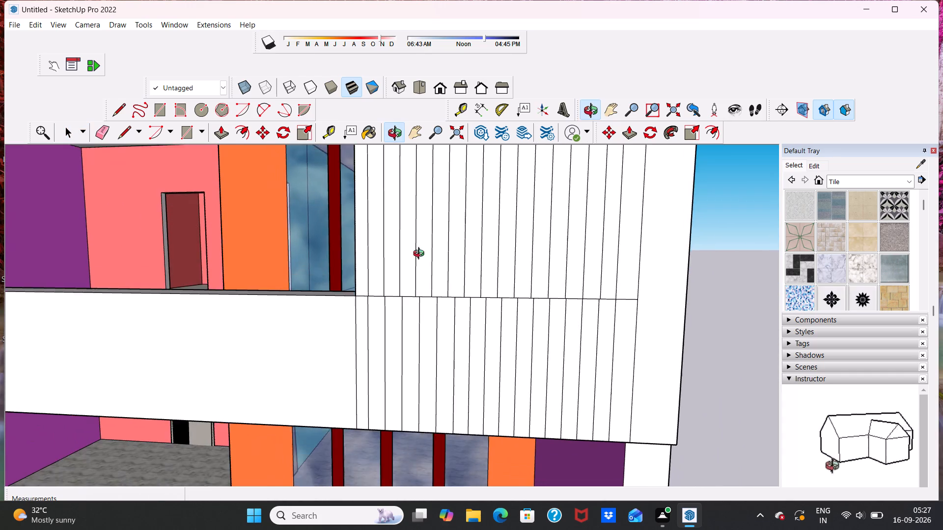
{"action": "scroll", "coordinate": [419, 247], "scroll_direction": "down", "scroll_amount": 6}
{"action": "left_click", "coordinate": [541, 230]}
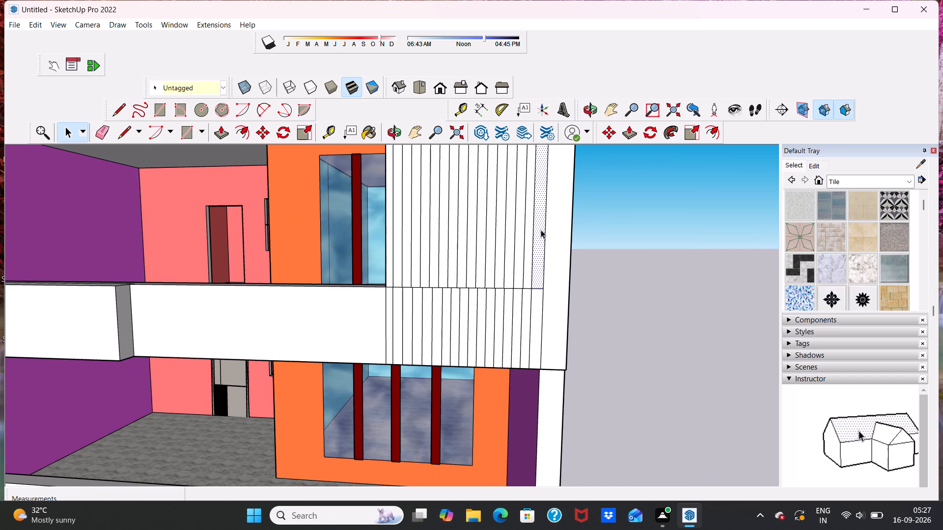
{"action": "left_click", "coordinate": [223, 133]}
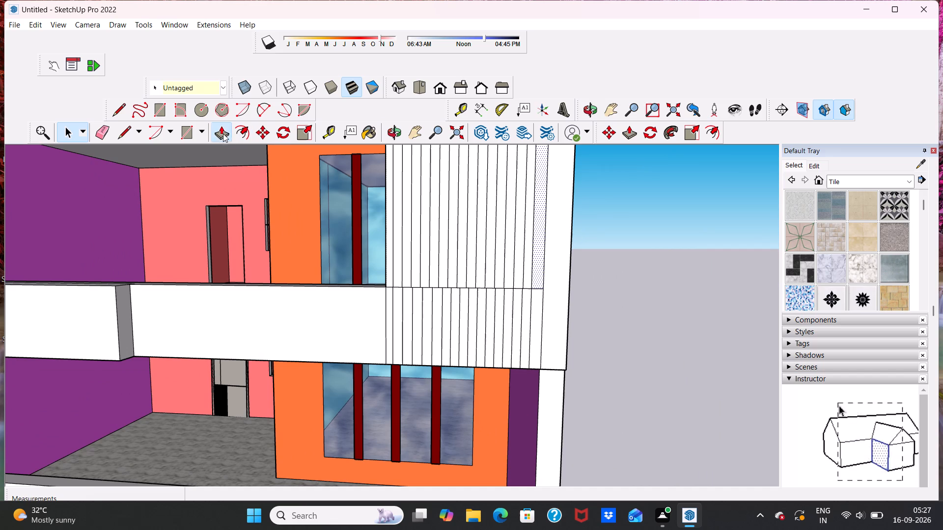
{"action": "left_click", "coordinate": [540, 222]}
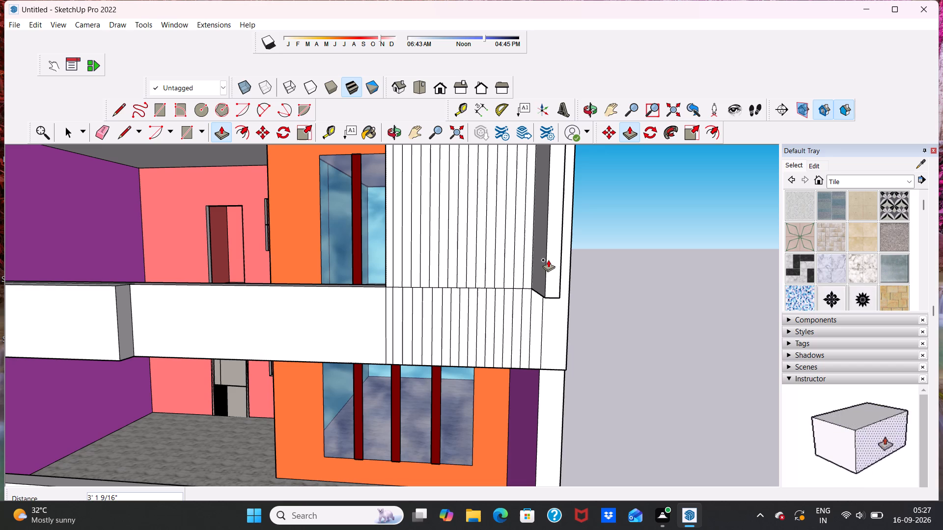
{"action": "key", "text": "3"}
{"action": "key", "text": "shift+quotedbl"}
{"action": "key", "text": "Return"}
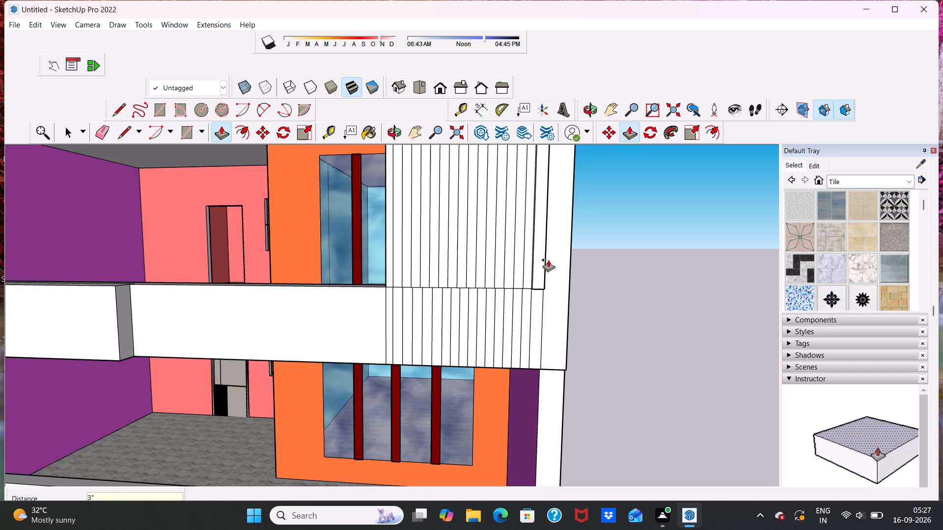
{"action": "middle_click_drag", "start_coordinate": [540, 279], "coordinate": [610, 326]}
{"action": "scroll", "coordinate": [600, 330], "scroll_direction": "down", "scroll_amount": 1}
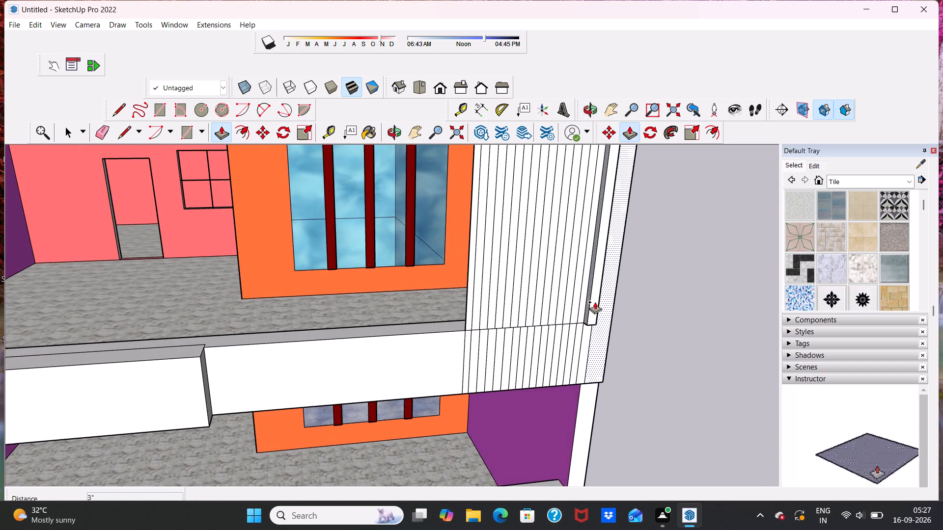
Push/Pull the next three alternate strips of the upper-floor front panel outward by 3", working inward from the outermost raised strip.
{"action": "scroll", "coordinate": [586, 265], "scroll_direction": "up", "scroll_amount": 4}
{"action": "left_click", "coordinate": [576, 261]}
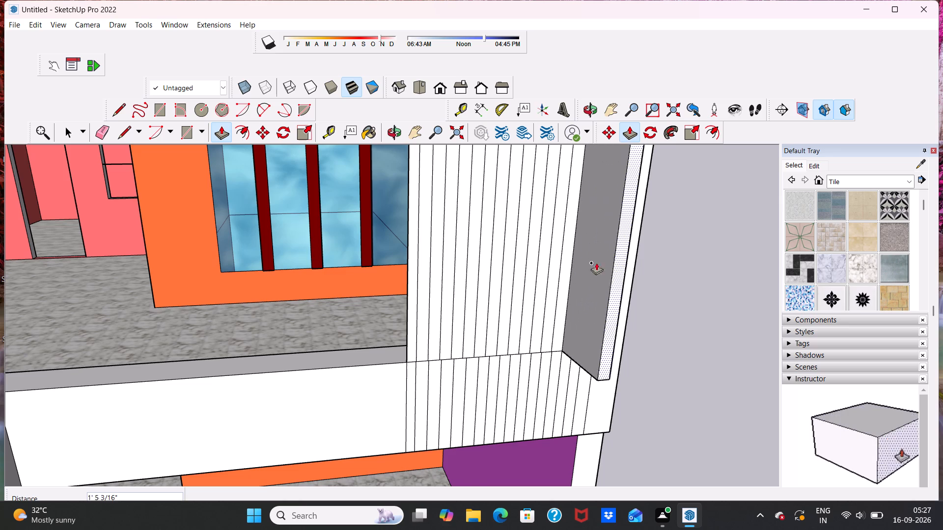
{"action": "scroll", "coordinate": [566, 265], "scroll_direction": "up", "scroll_amount": 6}
{"action": "middle_click_drag", "start_coordinate": [583, 263], "coordinate": [487, 258]}
{"action": "left_click", "coordinate": [632, 283]}
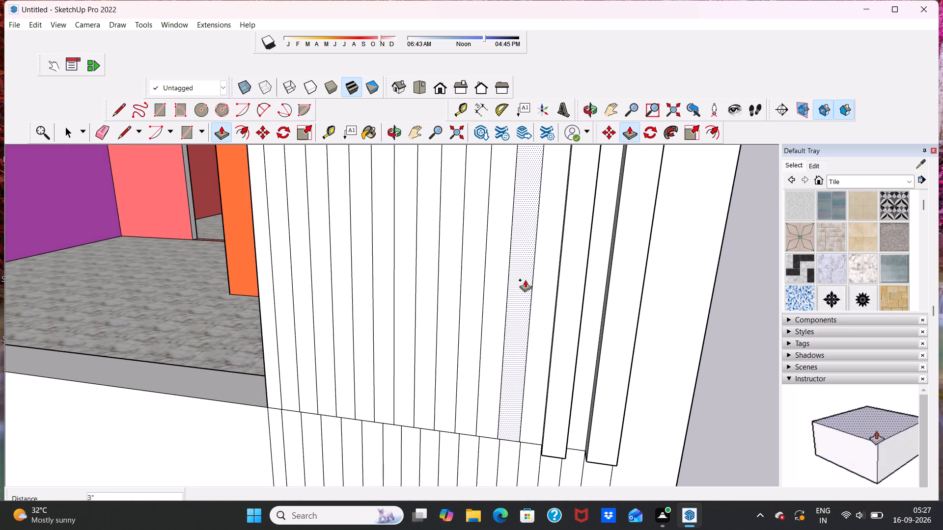
{"action": "left_click", "coordinate": [525, 280]}
{"action": "left_click", "coordinate": [571, 297]}
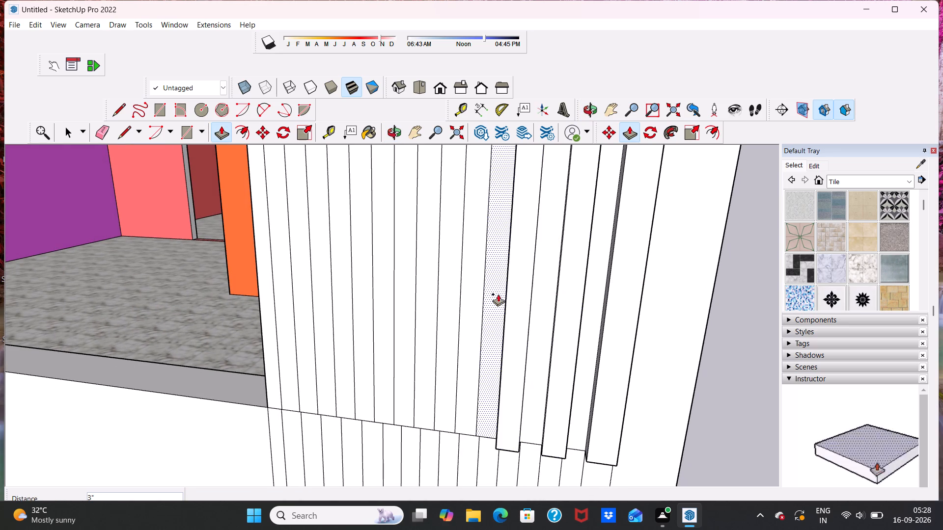
{"action": "left_click", "coordinate": [472, 286]}
{"action": "left_click", "coordinate": [516, 297]}
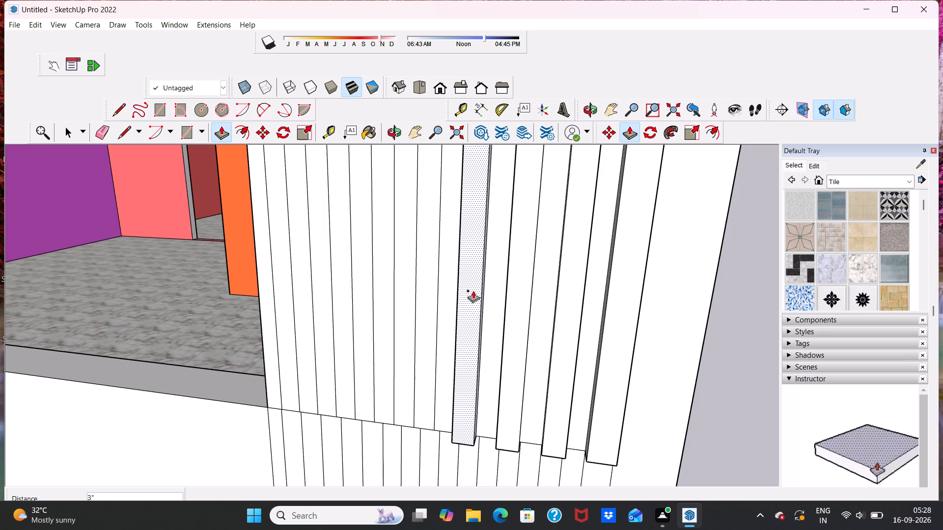
Push/Pull the remaining five alternate strips of the upper-floor front panel outward by 3", ending at its balcony-side edge.
{"action": "left_click", "coordinate": [422, 286]}
{"action": "left_click", "coordinate": [521, 303]}
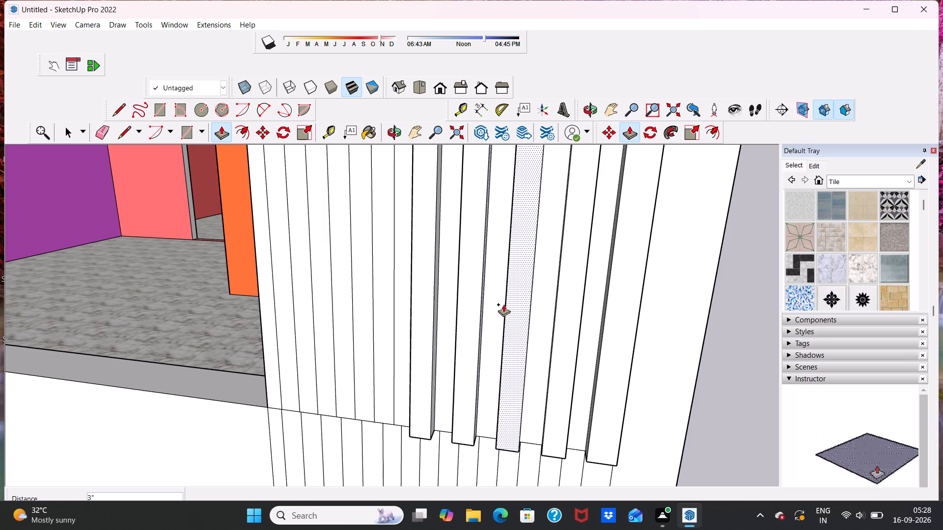
{"action": "left_click", "coordinate": [385, 291]}
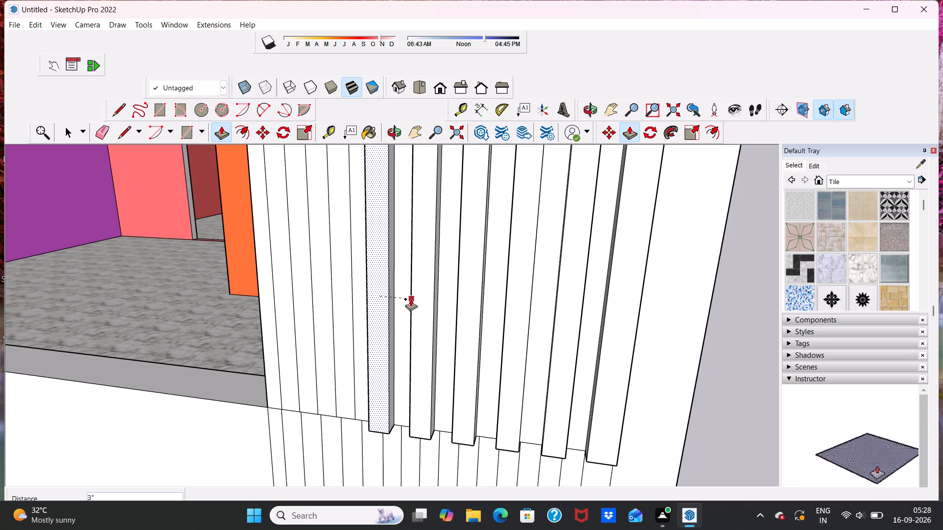
{"action": "left_click", "coordinate": [422, 301]}
{"action": "left_click", "coordinate": [345, 292]}
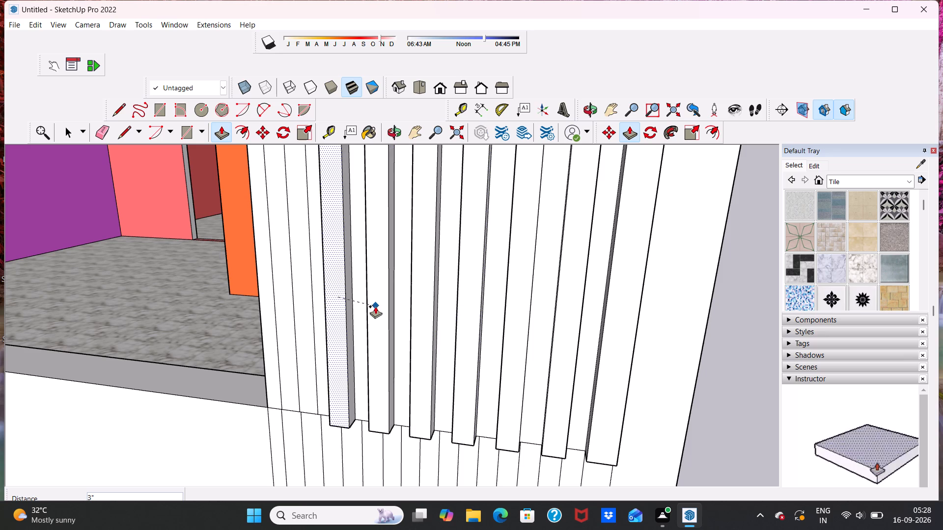
{"action": "left_click", "coordinate": [376, 306]}
{"action": "left_click", "coordinate": [299, 294]}
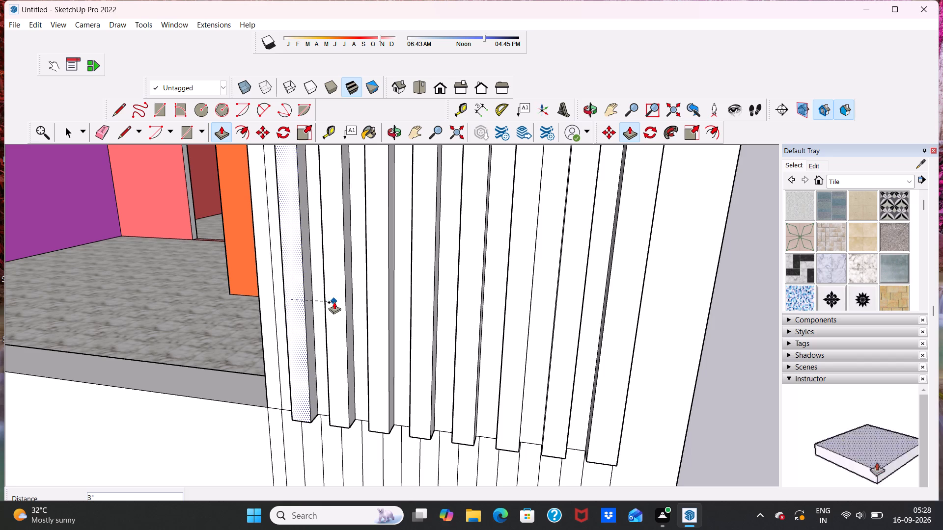
{"action": "left_click", "coordinate": [334, 302]}
{"action": "left_click", "coordinate": [262, 299]}
{"action": "left_click", "coordinate": [293, 306]}
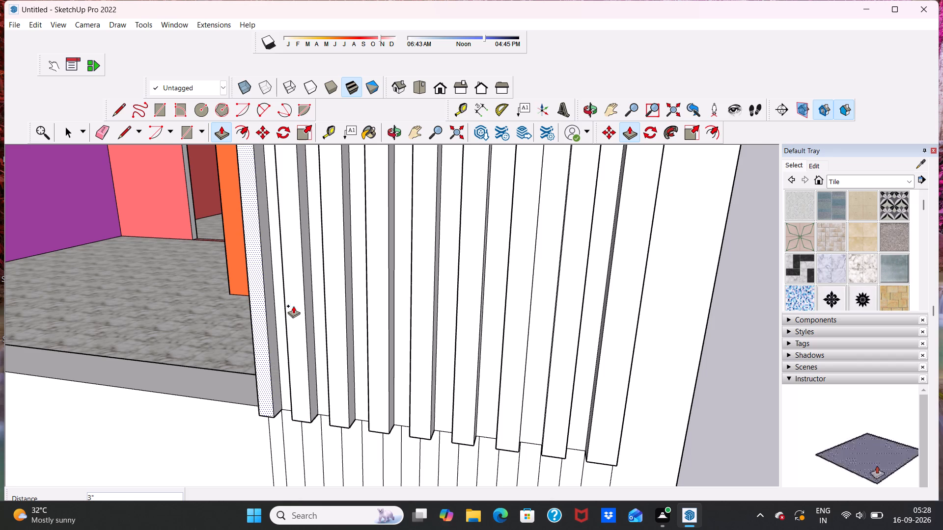
Push/Pull the floor band's balcony-side edge strip, directly below the upper-floor panel, outward by 3".
{"action": "scroll", "coordinate": [285, 302], "scroll_direction": "down", "scroll_amount": 5}
{"action": "middle_click_drag", "start_coordinate": [313, 308], "coordinate": [365, 215]}
{"action": "scroll", "coordinate": [364, 227], "scroll_direction": "down", "scroll_amount": 5}
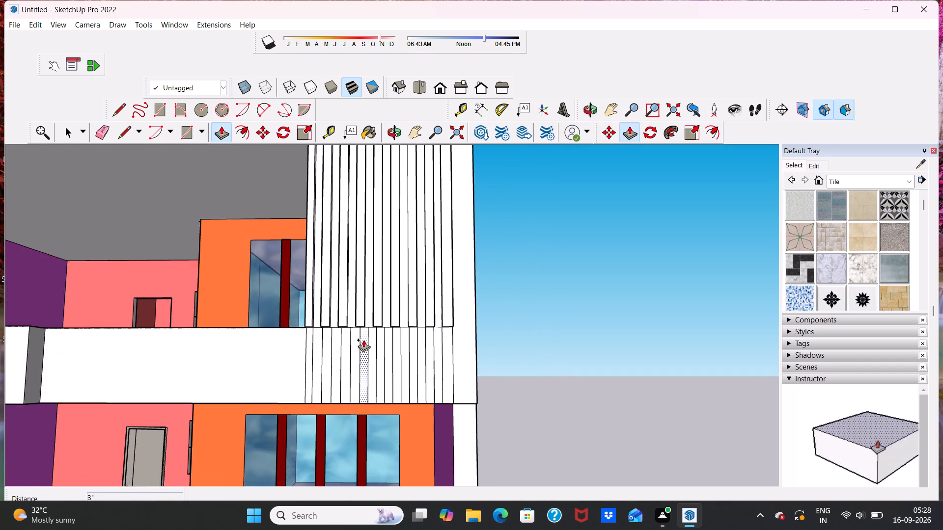
{"action": "scroll", "coordinate": [362, 340], "scroll_direction": "up", "scroll_amount": 5}
{"action": "scroll", "coordinate": [305, 353], "scroll_direction": "up", "scroll_amount": 5}
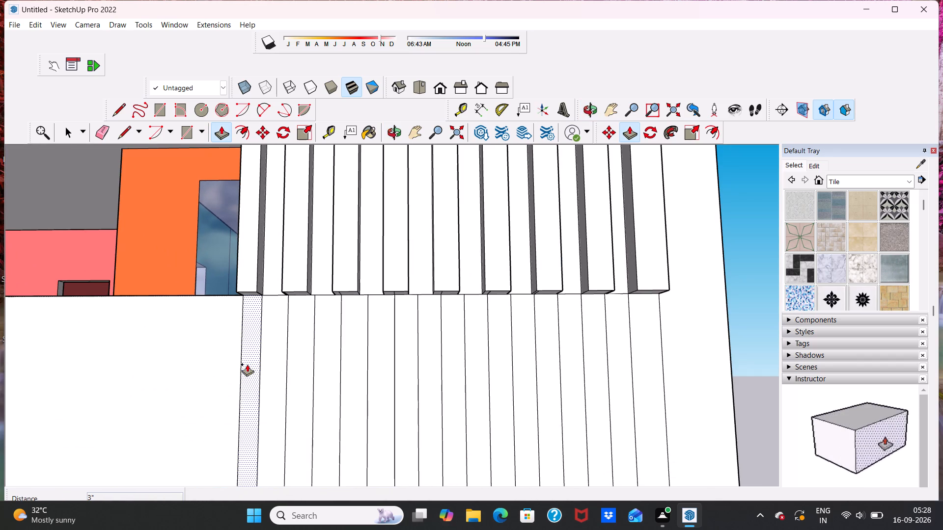
{"action": "left_click", "coordinate": [247, 364]}
{"action": "left_click_drag", "start_coordinate": [244, 295], "coordinate": [262, 338]}
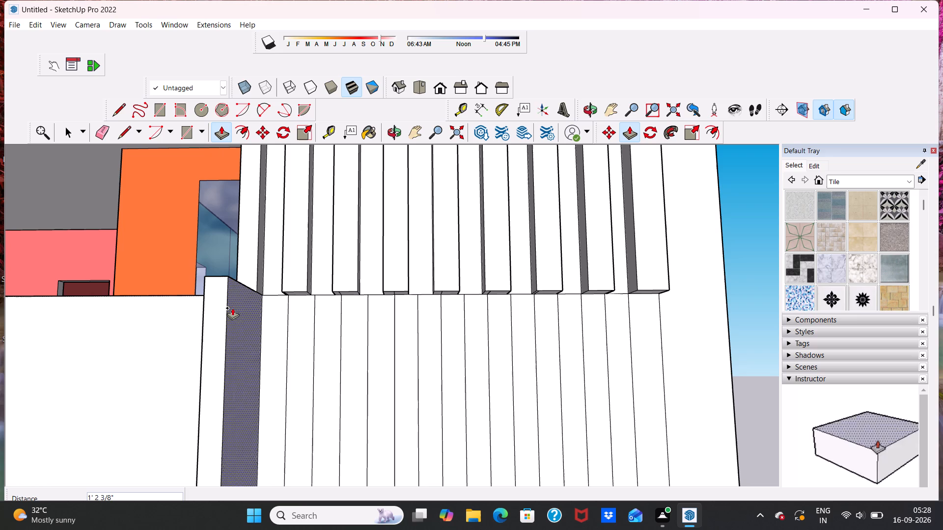
{"action": "key", "text": "3"}
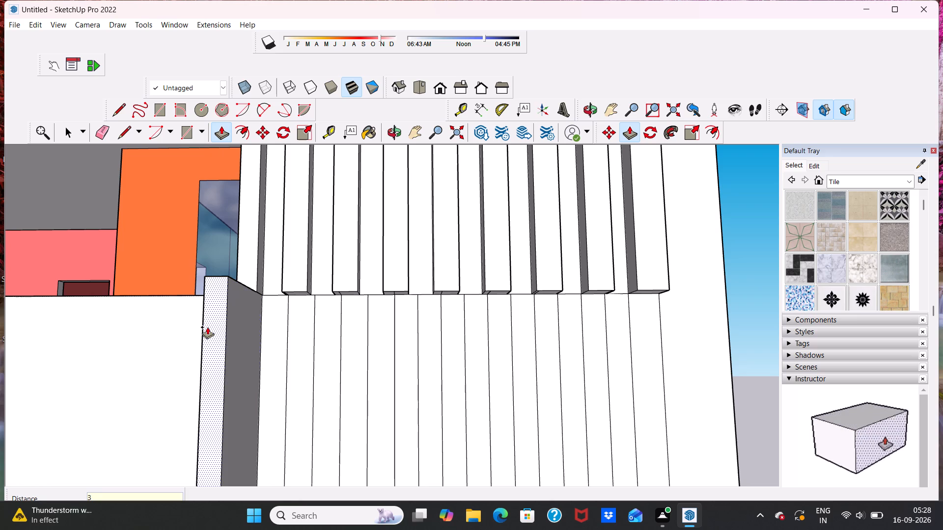
{"action": "key", "text": "shift+quotedbl"}
{"action": "key", "text": "Return"}
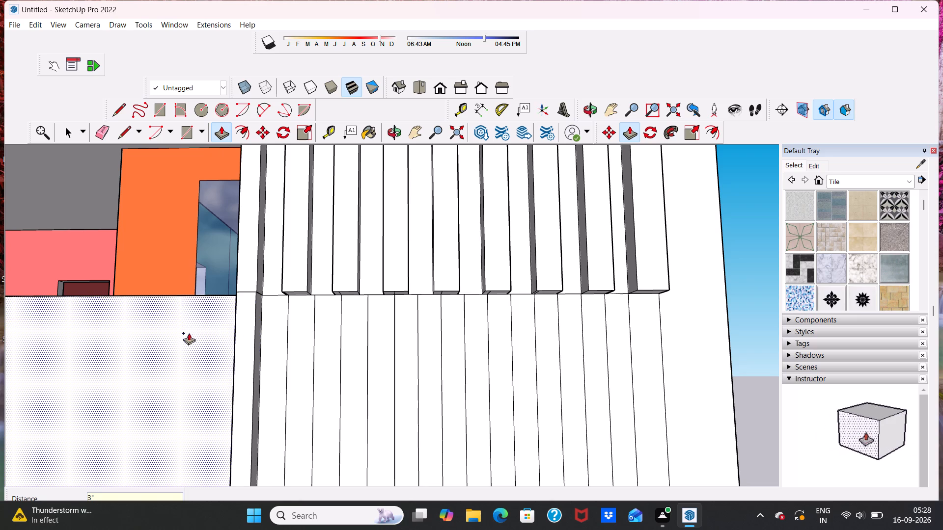
Push/Pull the next five alternate strips of the floor band outward by 3", working toward the wide outer margin.
{"action": "left_click", "coordinate": [299, 355]}
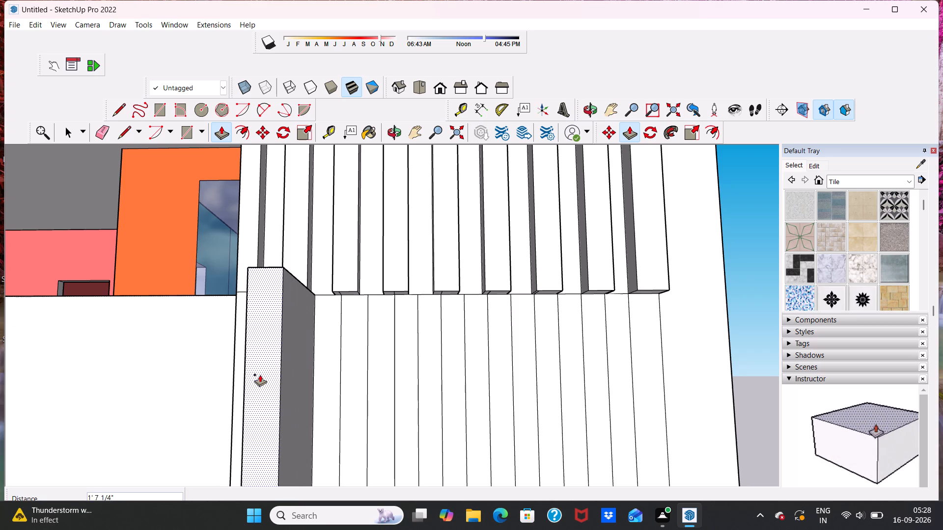
{"action": "middle_click_drag", "start_coordinate": [285, 378], "coordinate": [369, 382]}
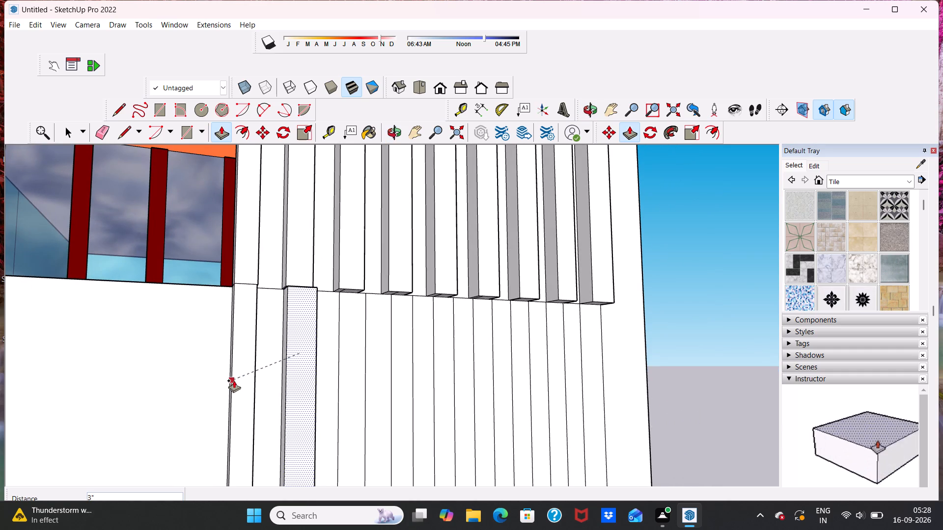
{"action": "left_click", "coordinate": [242, 378]}
{"action": "left_click", "coordinate": [356, 374]}
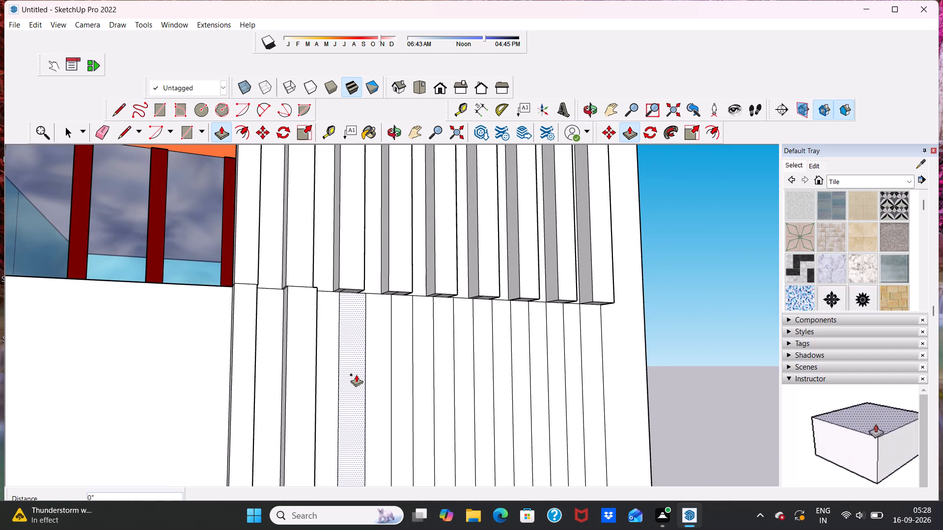
{"action": "left_click", "coordinate": [309, 384]}
{"action": "left_click", "coordinate": [402, 375]}
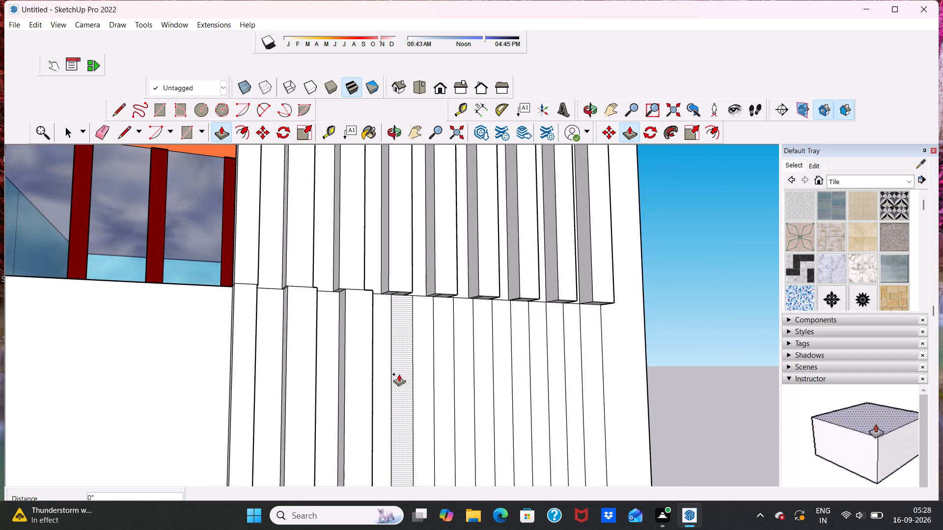
{"action": "left_click", "coordinate": [350, 383]}
{"action": "scroll", "coordinate": [427, 371], "scroll_direction": "down", "scroll_amount": 3}
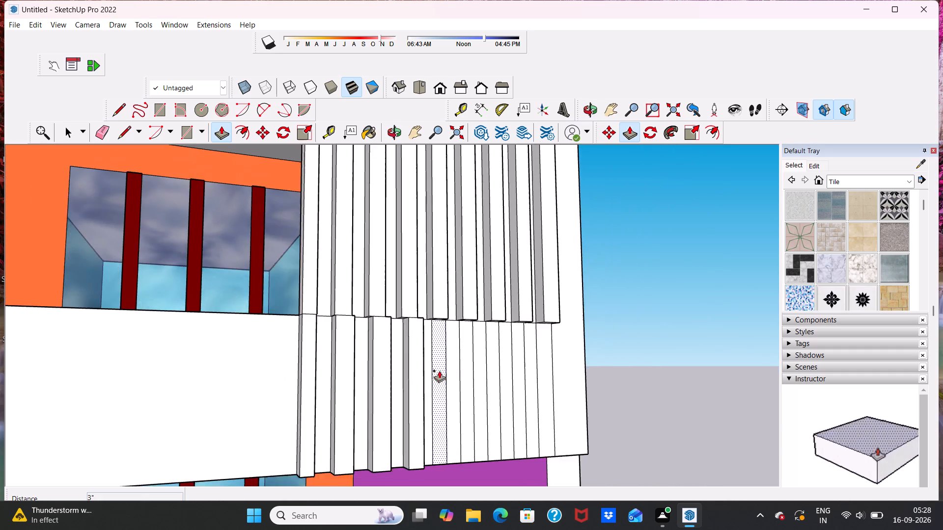
{"action": "scroll", "coordinate": [439, 371], "scroll_direction": "down", "scroll_amount": 2}
{"action": "scroll", "coordinate": [441, 369], "scroll_direction": "up", "scroll_amount": 3}
{"action": "left_click", "coordinate": [441, 369]}
{"action": "left_click", "coordinate": [406, 378]}
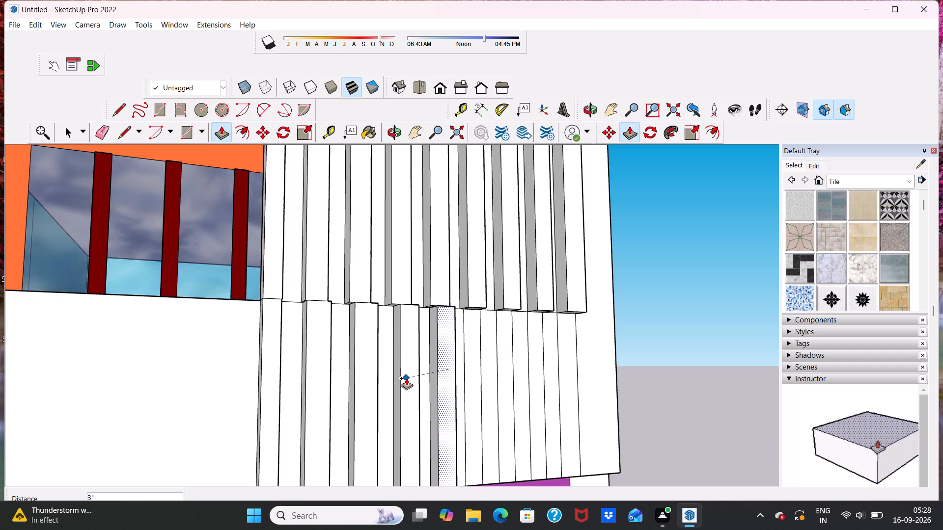
{"action": "left_click", "coordinate": [471, 378]}
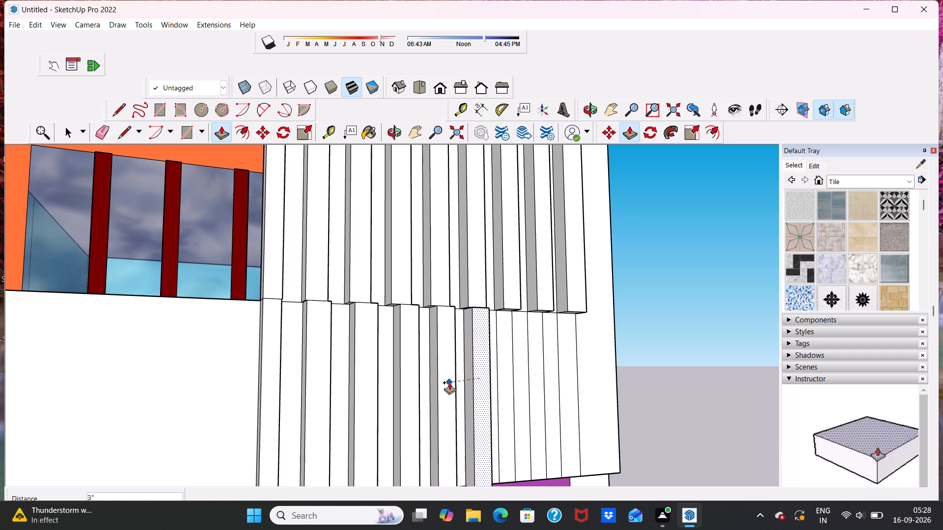
{"action": "left_click", "coordinate": [449, 382]}
Push/Pull the last three alternate strips of the floor band outward by 3", ending beside the wide outer margin.
{"action": "scroll", "coordinate": [485, 357], "scroll_direction": "down", "scroll_amount": 5}
{"action": "middle_click_drag", "start_coordinate": [493, 353], "coordinate": [420, 359]}
{"action": "left_click", "coordinate": [451, 360]}
{"action": "left_click", "coordinate": [421, 366]}
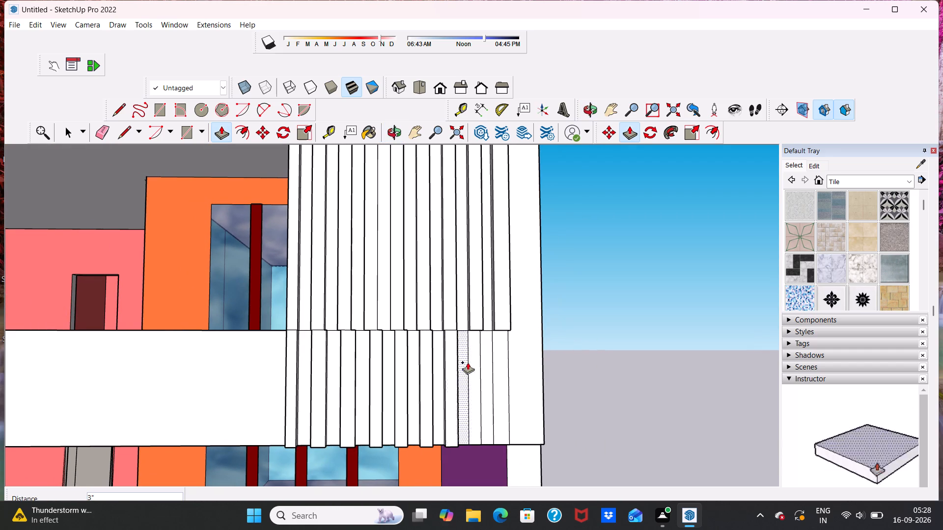
{"action": "left_click", "coordinate": [474, 361]}
{"action": "left_click", "coordinate": [449, 367]}
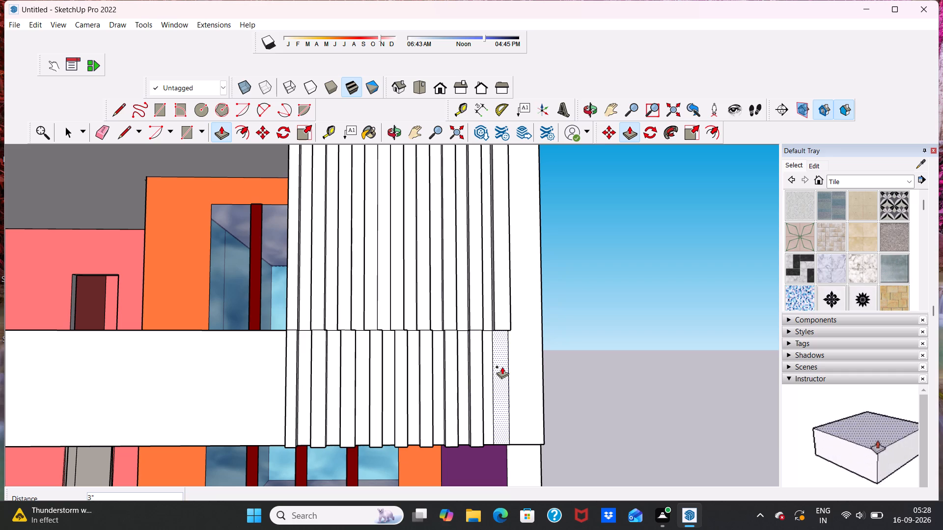
{"action": "left_click", "coordinate": [502, 367]}
{"action": "left_click", "coordinate": [478, 371]}
{"action": "scroll", "coordinate": [480, 366], "scroll_direction": "down", "scroll_amount": 3}
{"action": "key", "text": "space"}
Examine the raised vertical strips on the upper-floor panel and floor band together with the whole house front.
{"action": "middle_click_drag", "start_coordinate": [488, 355], "coordinate": [447, 399]}
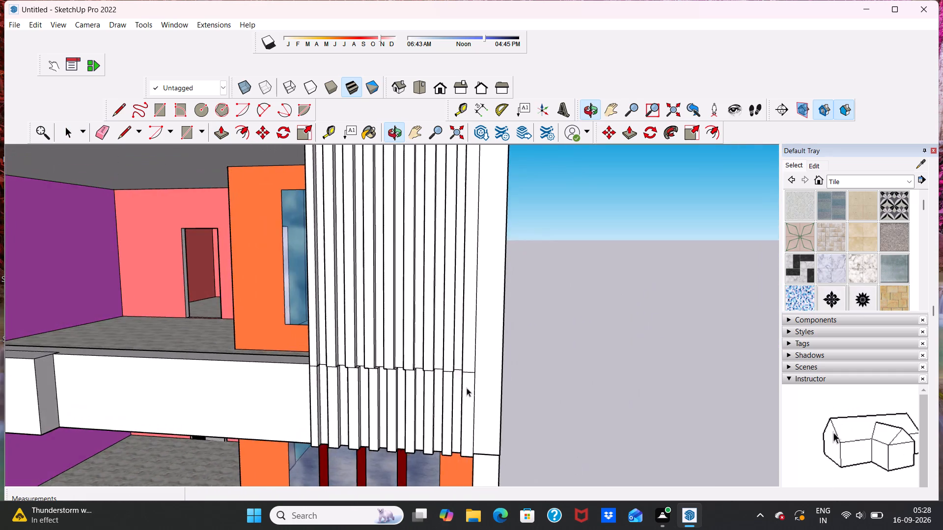
{"action": "scroll", "coordinate": [466, 384], "scroll_direction": "down", "scroll_amount": 5}
{"action": "middle_click_drag", "start_coordinate": [409, 402], "coordinate": [502, 345]}
{"action": "key", "text": "space"}
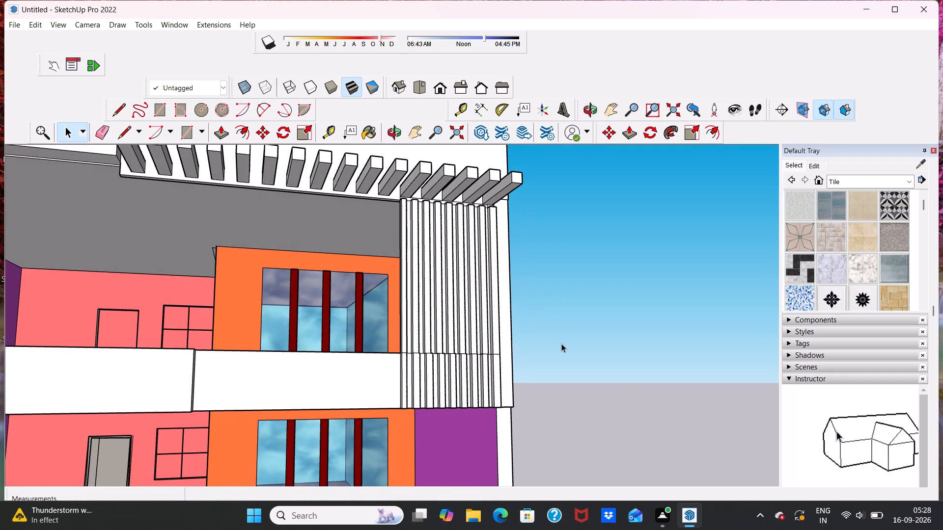
{"action": "middle_click_drag", "start_coordinate": [477, 346], "coordinate": [432, 366]}
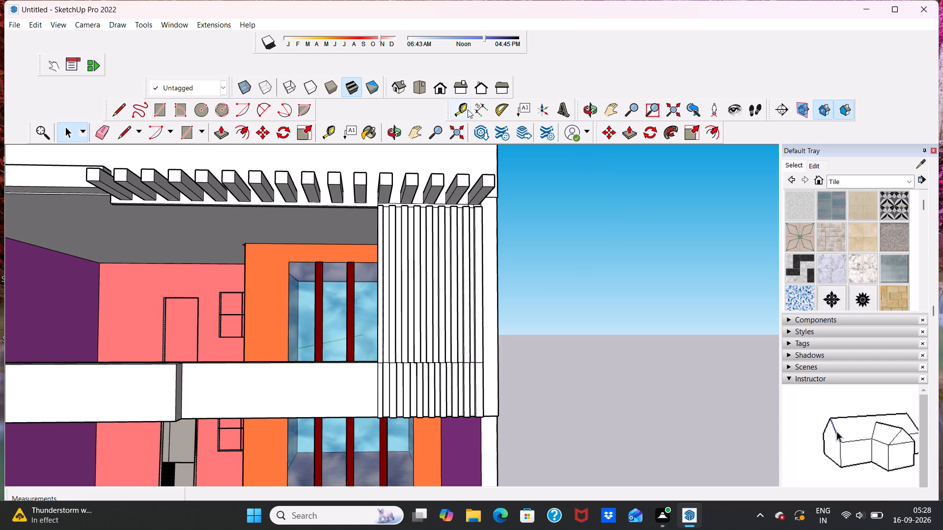
{"action": "left_click", "coordinate": [444, 91]}
{"action": "scroll", "coordinate": [413, 129], "scroll_direction": "down", "scroll_amount": 6}
{"action": "scroll", "coordinate": [435, 221], "scroll_direction": "up", "scroll_amount": 1}
{"action": "scroll", "coordinate": [436, 221], "scroll_direction": "down", "scroll_amount": 4}
{"action": "middle_click_drag", "start_coordinate": [475, 248], "coordinate": [464, 328]}
{"action": "scroll", "coordinate": [455, 297], "scroll_direction": "up", "scroll_amount": 5}
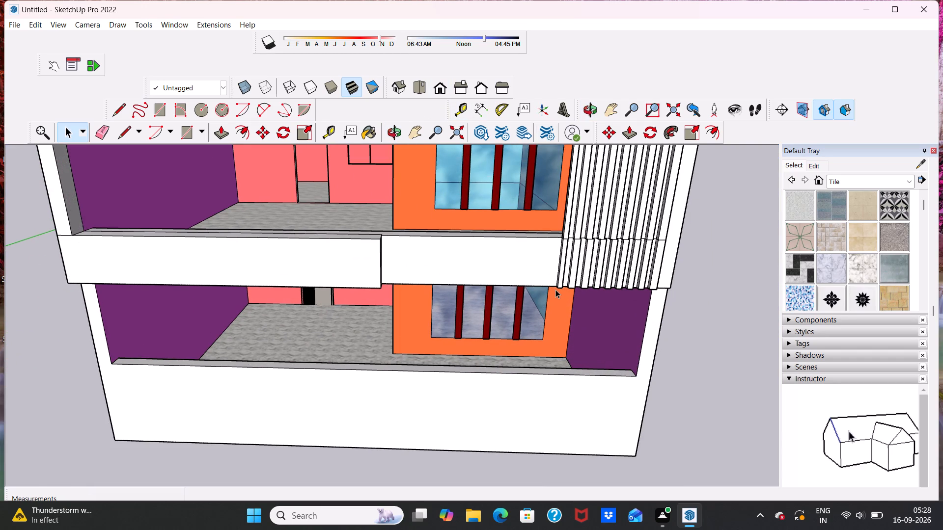
{"action": "scroll", "coordinate": [555, 290], "scroll_direction": "up", "scroll_amount": 1}
{"action": "scroll", "coordinate": [555, 290], "scroll_direction": "down", "scroll_amount": 1}
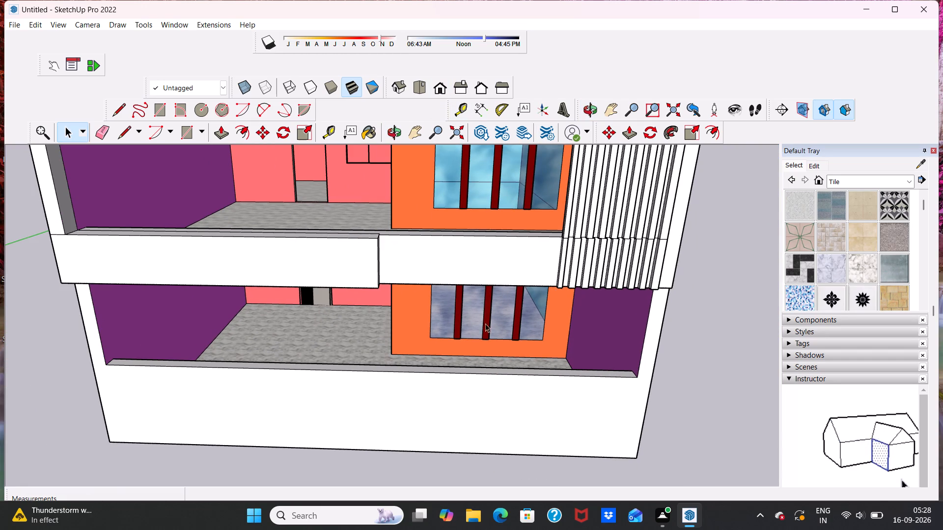
{"action": "middle_click_drag", "start_coordinate": [422, 263], "coordinate": [440, 192]}
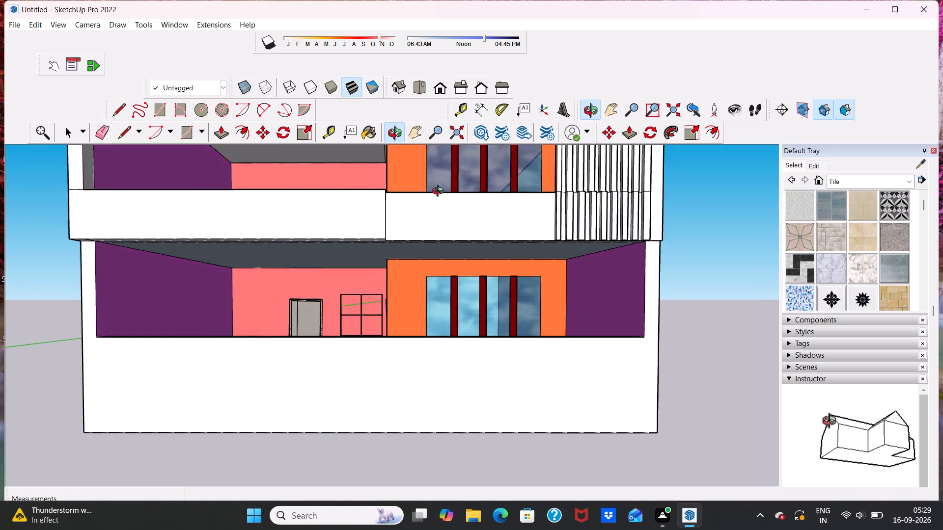
{"action": "middle_click_drag", "start_coordinate": [440, 192], "coordinate": [442, 273]}
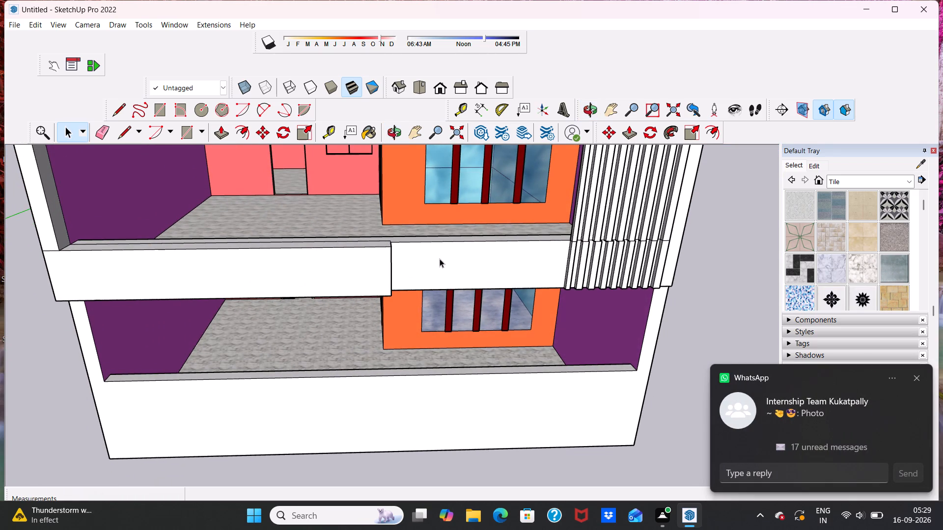
Examine the plain stretch of floor band between the projecting balcony section and the raised vertical strips.
{"action": "scroll", "coordinate": [535, 273], "scroll_direction": "up", "scroll_amount": 4}
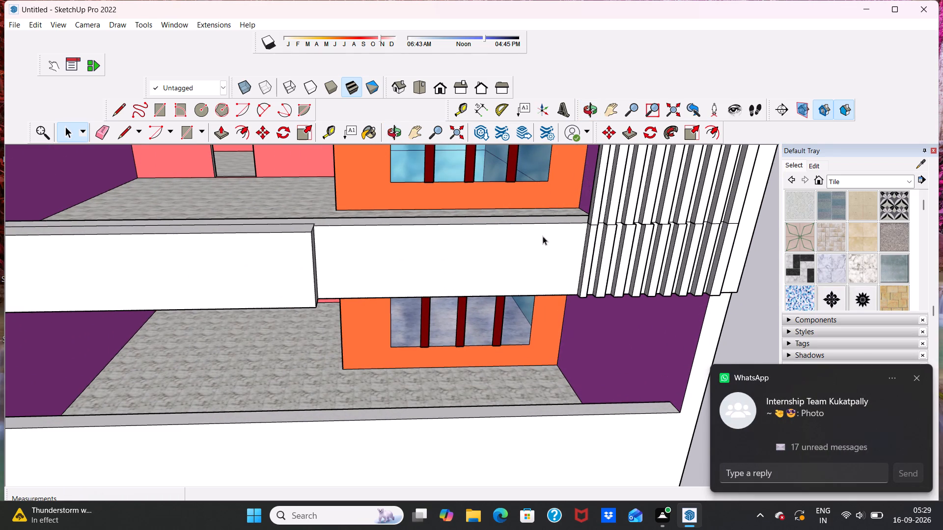
{"action": "scroll", "coordinate": [543, 236], "scroll_direction": "up", "scroll_amount": 4}
{"action": "middle_click_drag", "start_coordinate": [539, 234], "coordinate": [541, 282]}
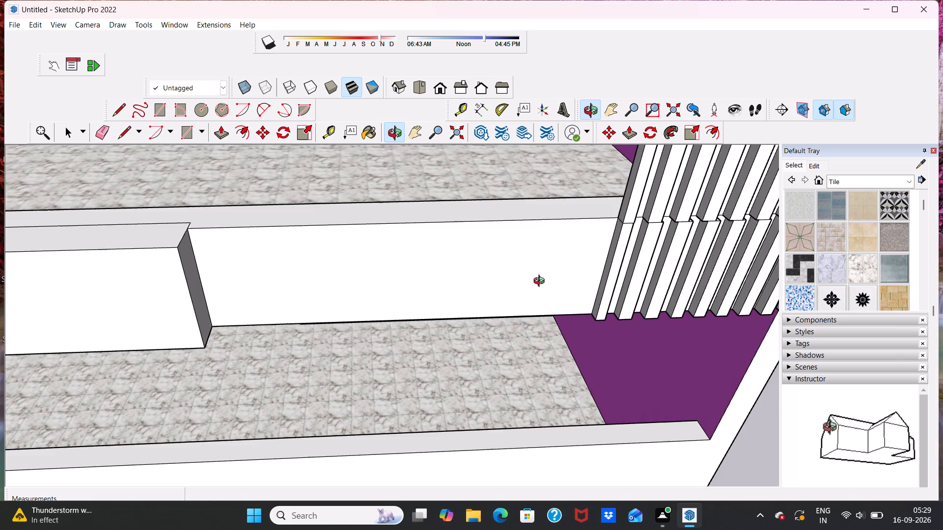
{"action": "middle_click_drag", "start_coordinate": [541, 282], "coordinate": [460, 261]}
{"action": "scroll", "coordinate": [434, 262], "scroll_direction": "down", "scroll_amount": 2}
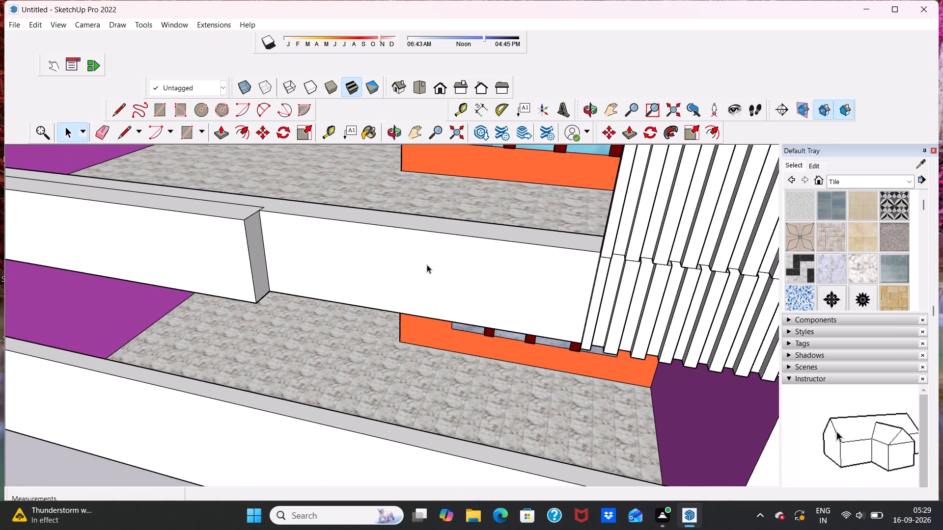
{"action": "middle_click_drag", "start_coordinate": [427, 265], "coordinate": [499, 267]}
{"action": "scroll", "coordinate": [325, 284], "scroll_direction": "up", "scroll_amount": 1}
{"action": "scroll", "coordinate": [305, 265], "scroll_direction": "down", "scroll_amount": 4}
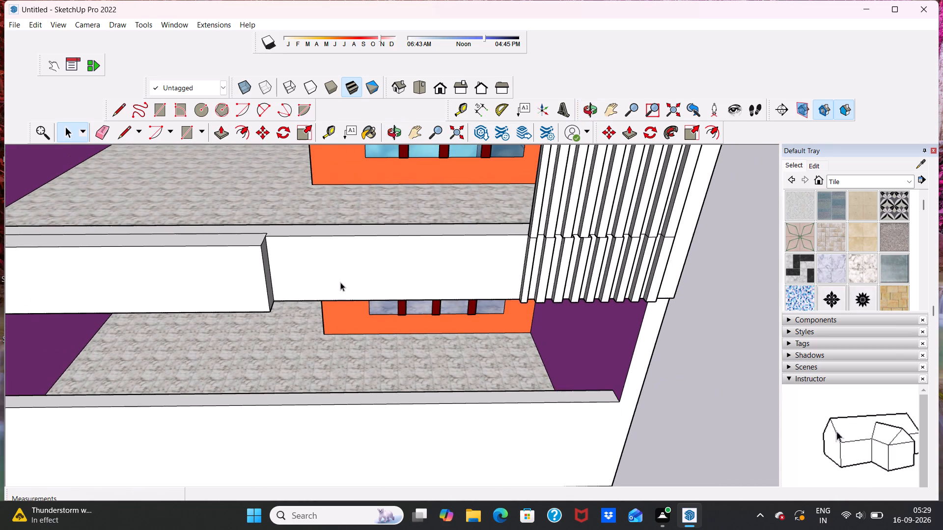
{"action": "scroll", "coordinate": [320, 276], "scroll_direction": "down", "scroll_amount": 1}
{"action": "scroll", "coordinate": [246, 242], "scroll_direction": "up", "scroll_amount": 4}
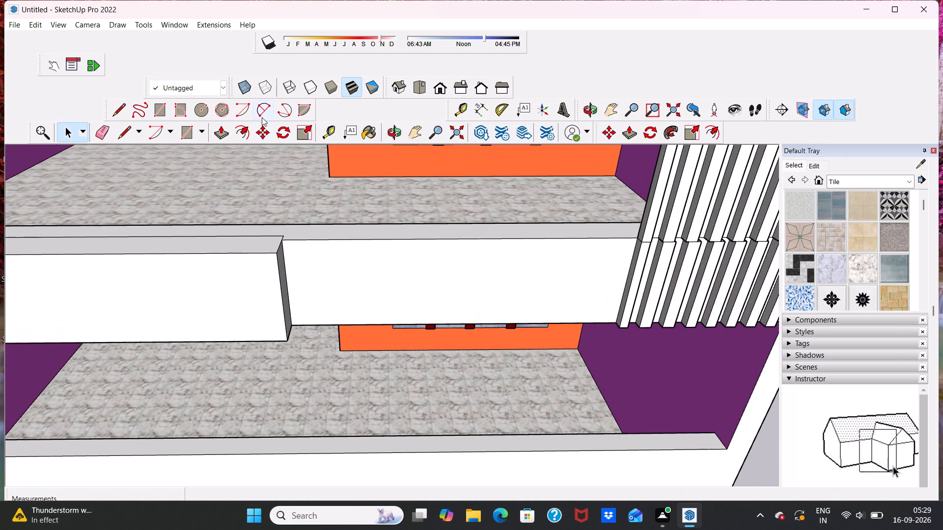
Draw a 1' 9" square on top of the projecting balcony section, at its end corner beside the plain floor band.
{"action": "left_click", "coordinate": [159, 109]}
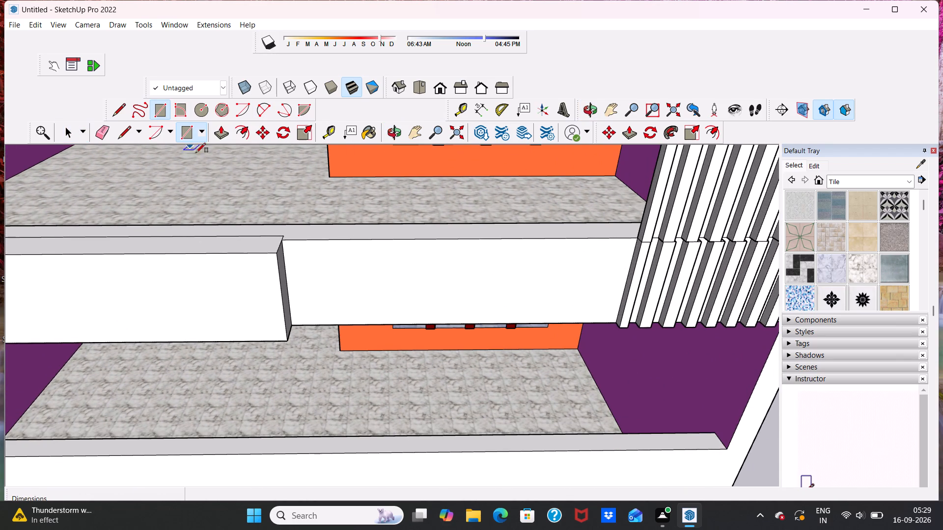
{"action": "scroll", "coordinate": [261, 220], "scroll_direction": "up", "scroll_amount": 1}
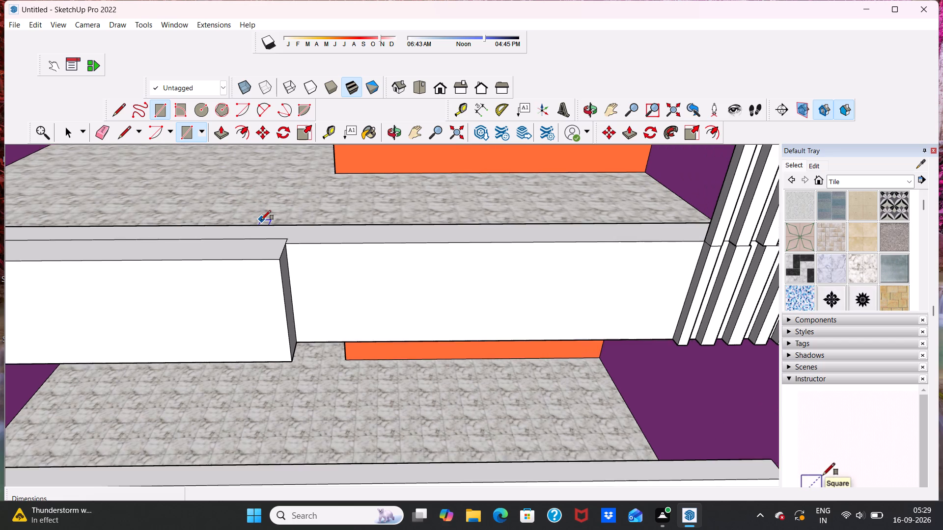
{"action": "scroll", "coordinate": [261, 220], "scroll_direction": "up", "scroll_amount": 1}
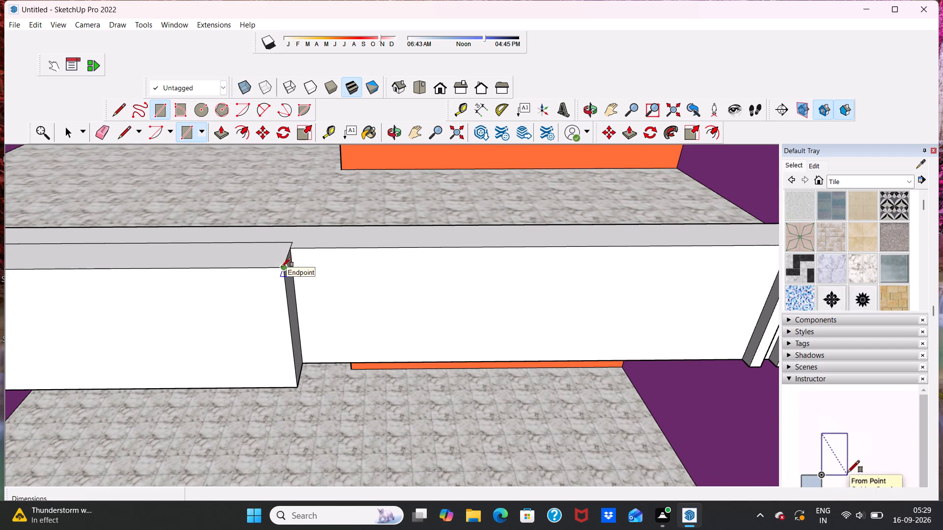
{"action": "left_click", "coordinate": [281, 267]}
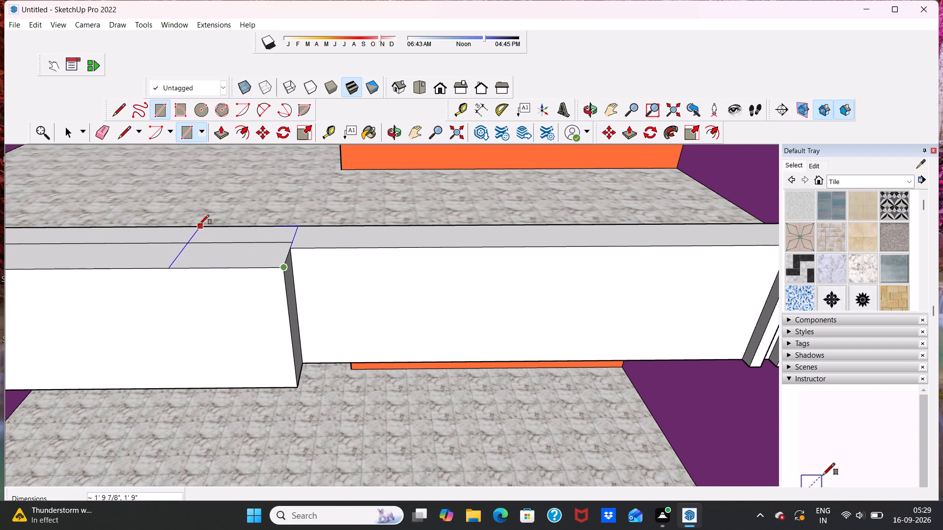
{"action": "left_click", "coordinate": [205, 226]}
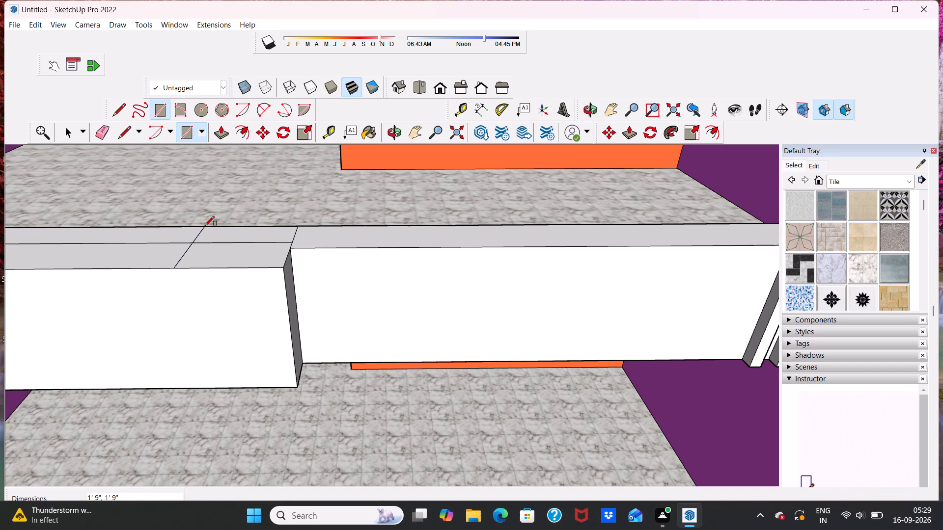
{"action": "key", "text": "space"}
Erase the dividing edge that crosses the new square on top of the balcony section.
{"action": "middle_click_drag", "start_coordinate": [261, 221], "coordinate": [265, 252]}
{"action": "scroll", "coordinate": [238, 297], "scroll_direction": "up", "scroll_amount": 2}
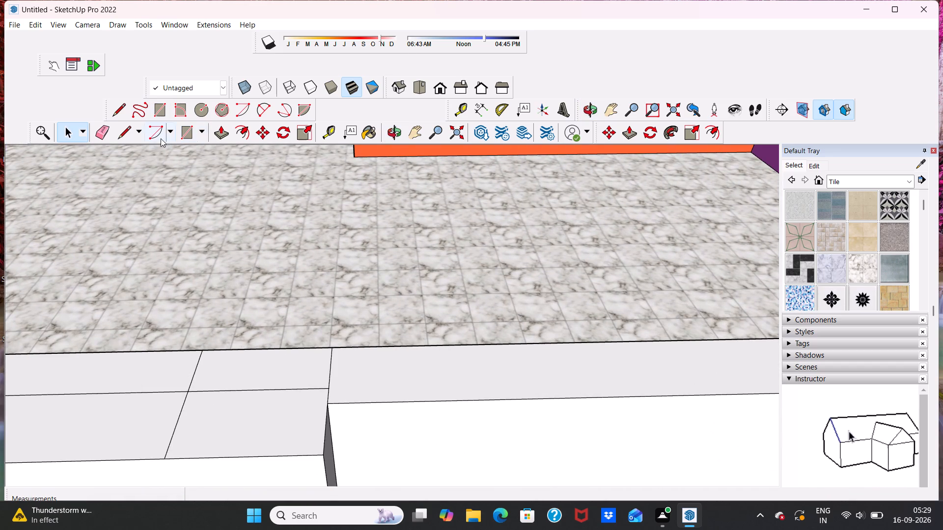
{"action": "left_click", "coordinate": [101, 131]}
{"action": "left_click", "coordinate": [220, 390]}
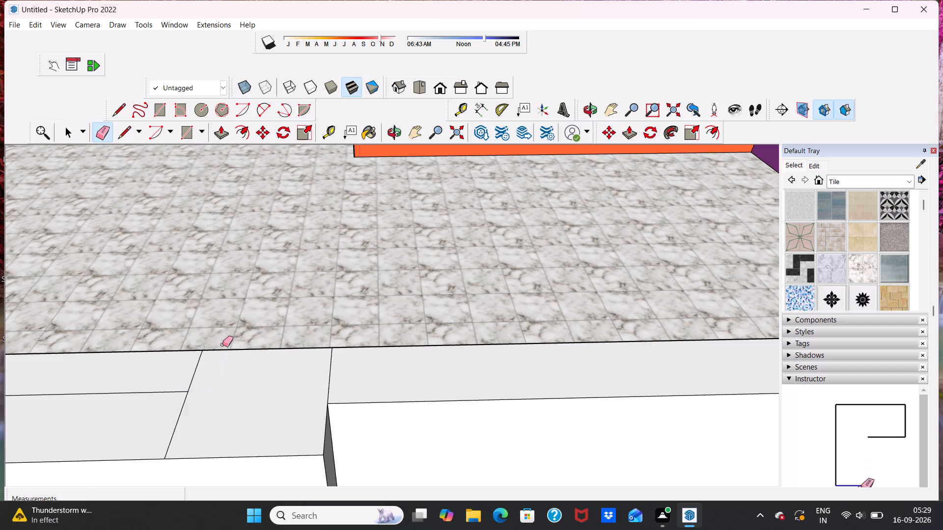
{"action": "middle_click_drag", "start_coordinate": [222, 341], "coordinate": [195, 295]}
{"action": "key", "text": "space"}
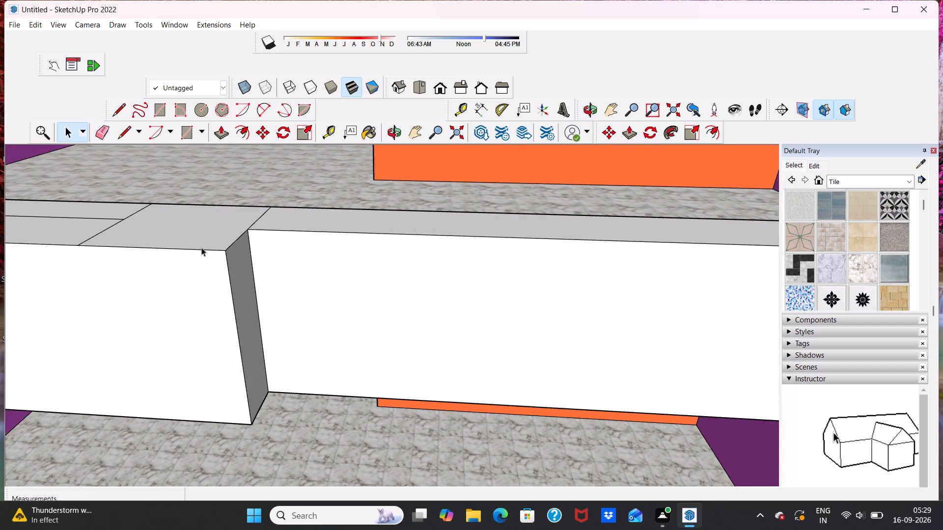
Push/Pull the square at the end of the balcony section upward by 2' to form a corner post.
{"action": "left_click", "coordinate": [167, 222]}
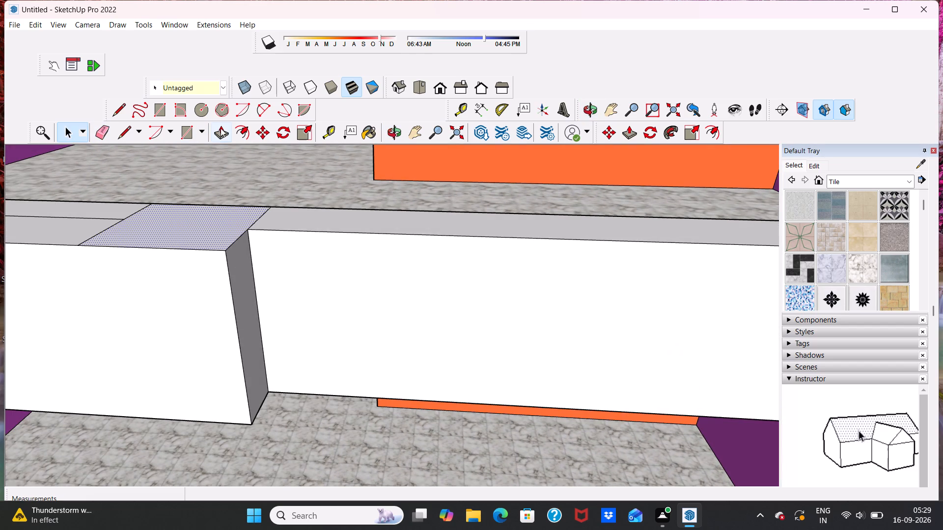
{"action": "left_click", "coordinate": [221, 128]}
{"action": "scroll", "coordinate": [205, 216], "scroll_direction": "down", "scroll_amount": 1}
{"action": "left_click", "coordinate": [194, 230]}
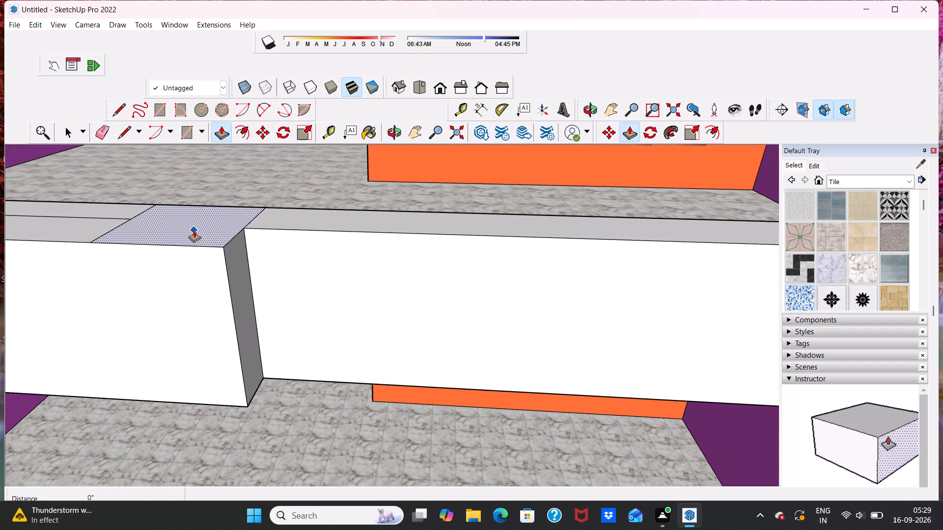
{"action": "scroll", "coordinate": [186, 180], "scroll_direction": "down", "scroll_amount": 6}
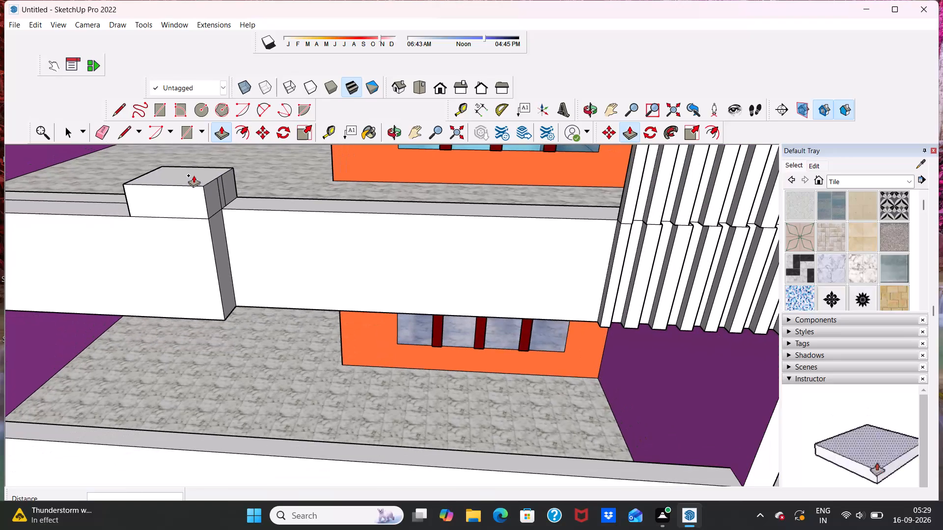
{"action": "scroll", "coordinate": [181, 149], "scroll_direction": "up", "scroll_amount": 1}
{"action": "scroll", "coordinate": [181, 151], "scroll_direction": "down", "scroll_amount": 15}
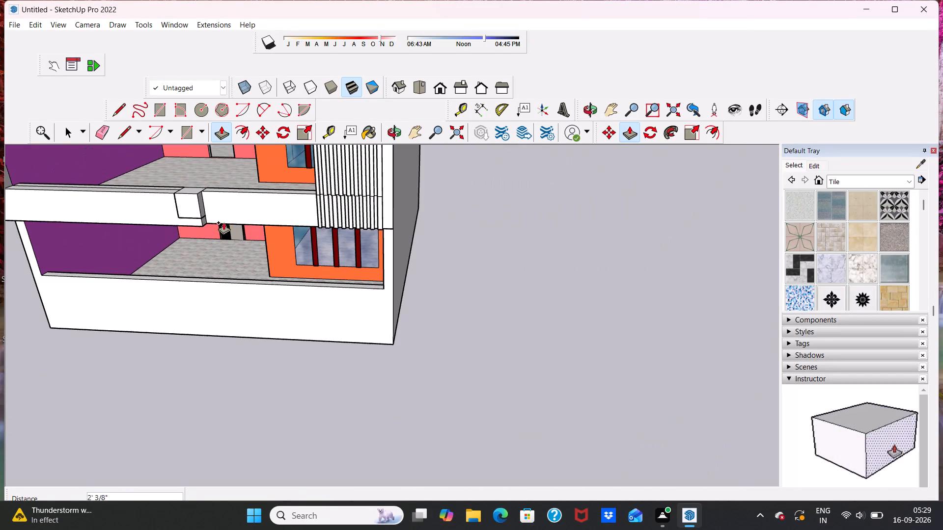
{"action": "scroll", "coordinate": [188, 146], "scroll_direction": "up", "scroll_amount": 4}
{"action": "scroll", "coordinate": [196, 159], "scroll_direction": "down", "scroll_amount": 8}
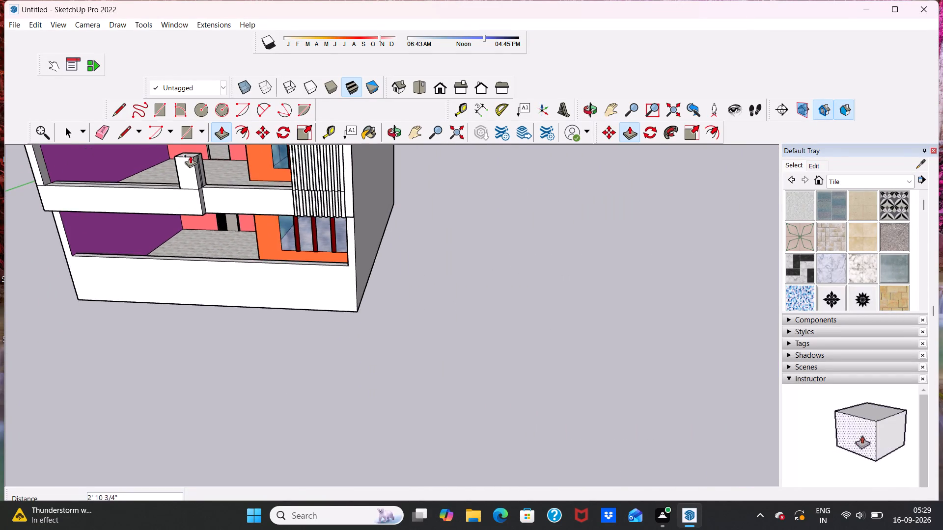
{"action": "scroll", "coordinate": [190, 156], "scroll_direction": "down", "scroll_amount": 8}
{"action": "scroll", "coordinate": [204, 166], "scroll_direction": "up", "scroll_amount": 5}
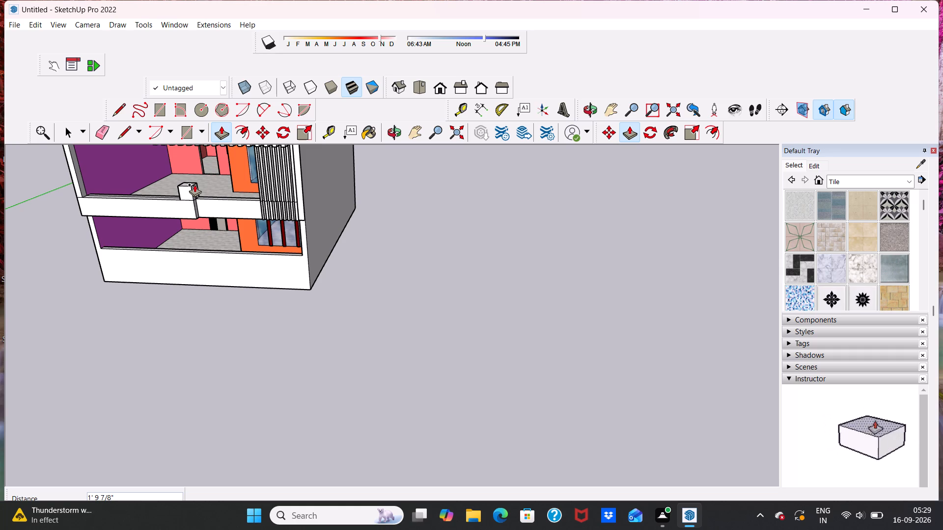
{"action": "type", "text": "2'"}
{"action": "key", "text": "Return"}
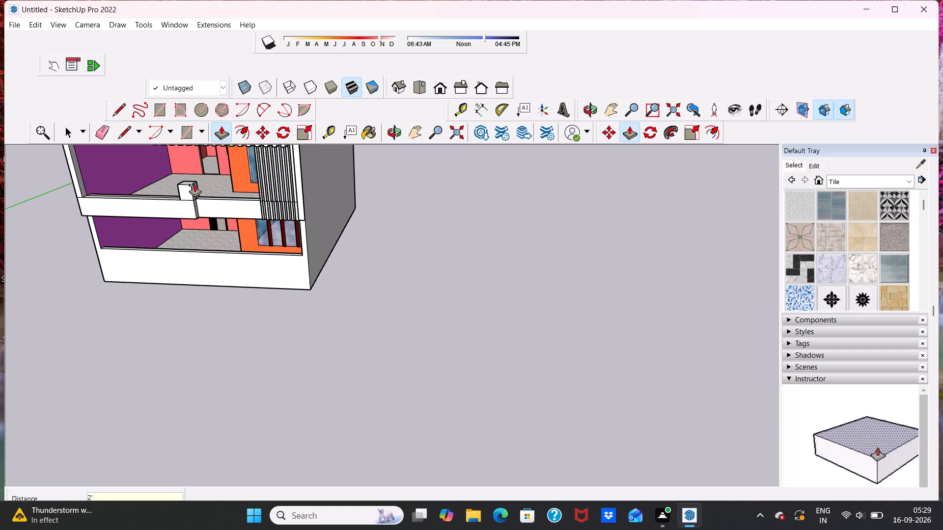
{"action": "key", "text": "space"}
Erase the two vertical seam lines on the post's side and the horizontal edges along its front and side base.
{"action": "scroll", "coordinate": [195, 186], "scroll_direction": "down", "scroll_amount": 1}
{"action": "middle_click_drag", "start_coordinate": [196, 187], "coordinate": [128, 224]}
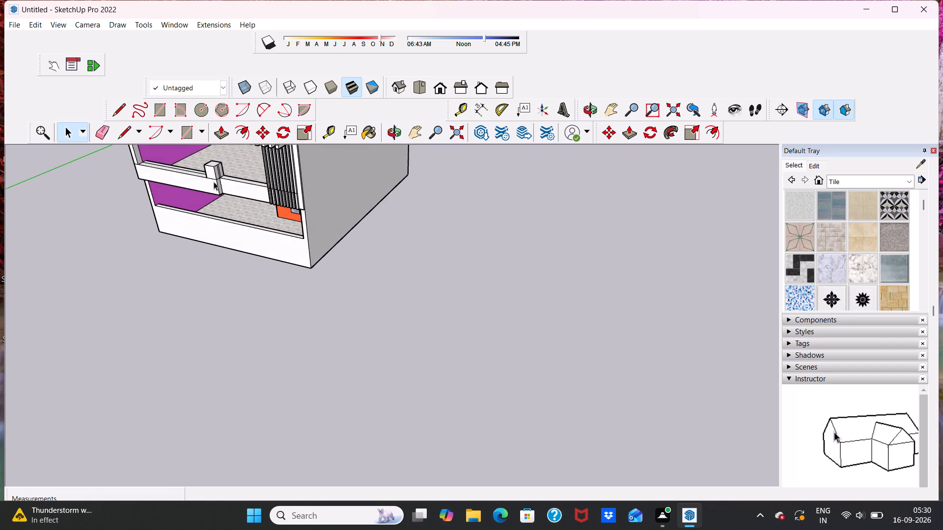
{"action": "scroll", "coordinate": [214, 182], "scroll_direction": "up", "scroll_amount": 2}
{"action": "left_click", "coordinate": [443, 87]}
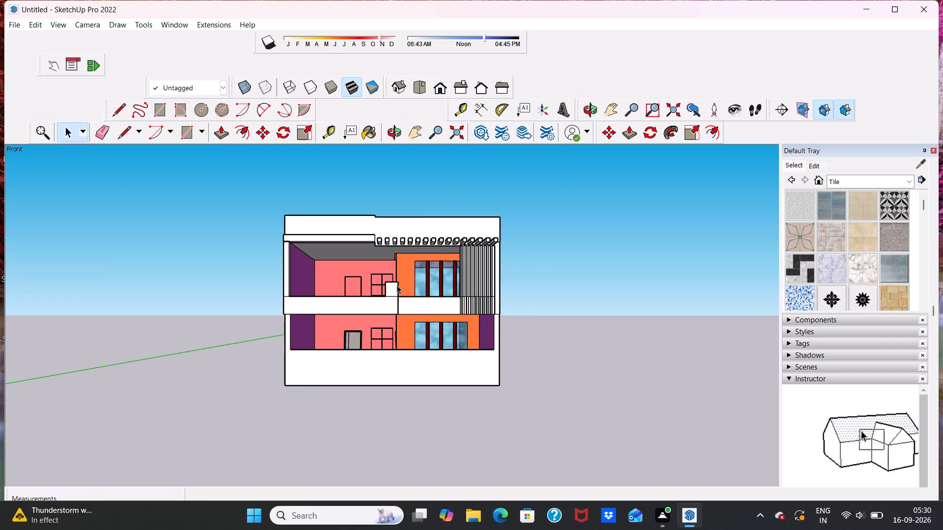
{"action": "scroll", "coordinate": [397, 286], "scroll_direction": "up", "scroll_amount": 5}
{"action": "middle_click_drag", "start_coordinate": [397, 286], "coordinate": [361, 347]}
{"action": "scroll", "coordinate": [389, 328], "scroll_direction": "up", "scroll_amount": 5}
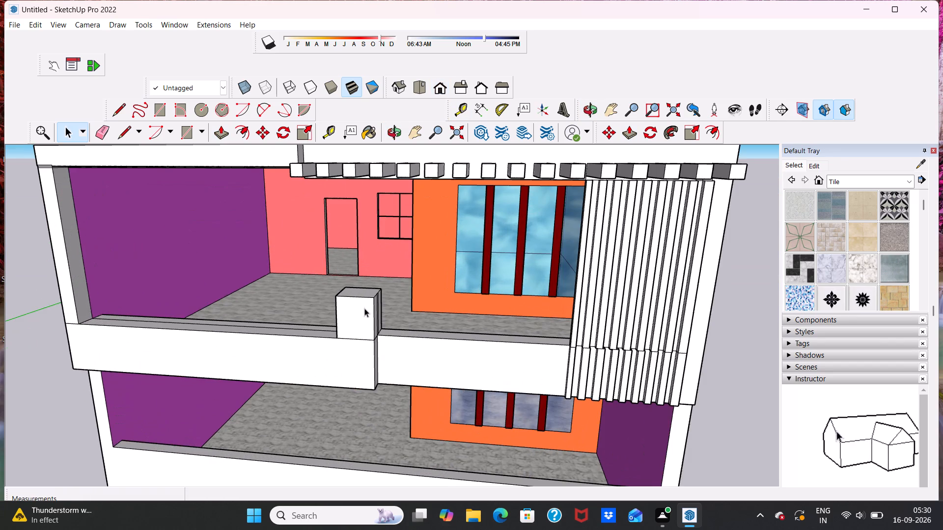
{"action": "middle_click_drag", "start_coordinate": [366, 308], "coordinate": [268, 313]}
{"action": "scroll", "coordinate": [302, 291], "scroll_direction": "up", "scroll_amount": 4}
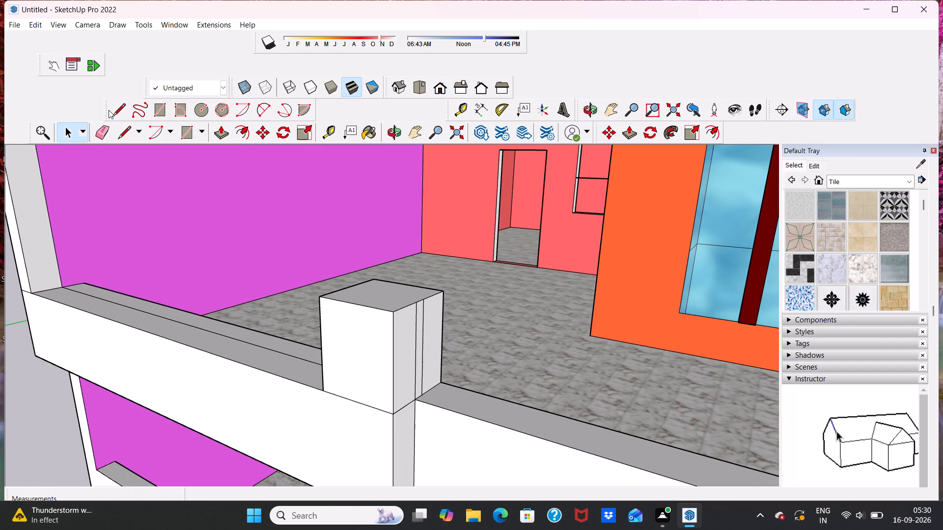
{"action": "left_click", "coordinate": [93, 130]}
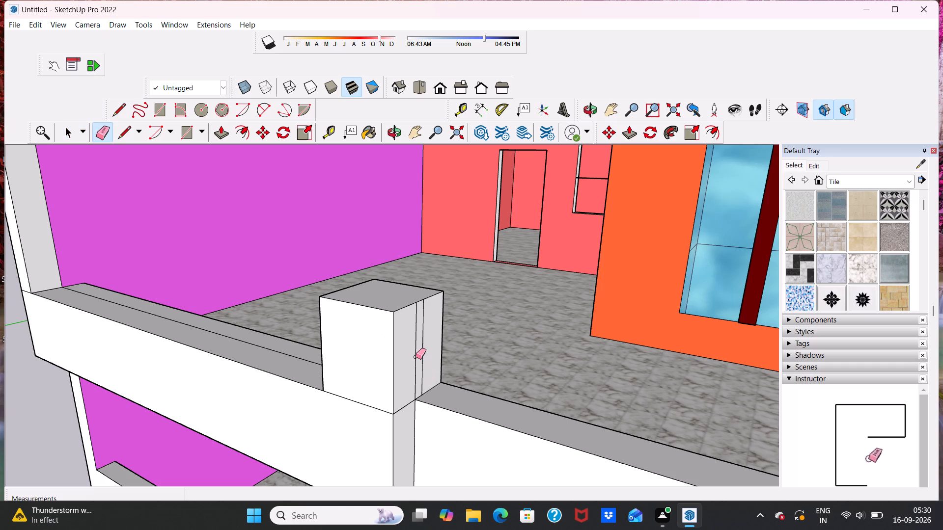
{"action": "left_click", "coordinate": [416, 356]}
{"action": "left_click", "coordinate": [422, 349]}
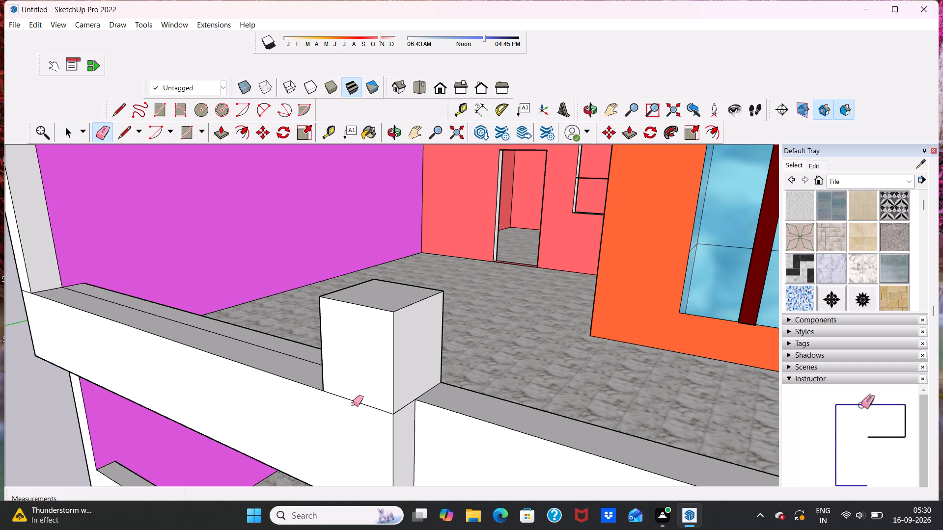
{"action": "left_click", "coordinate": [354, 401]}
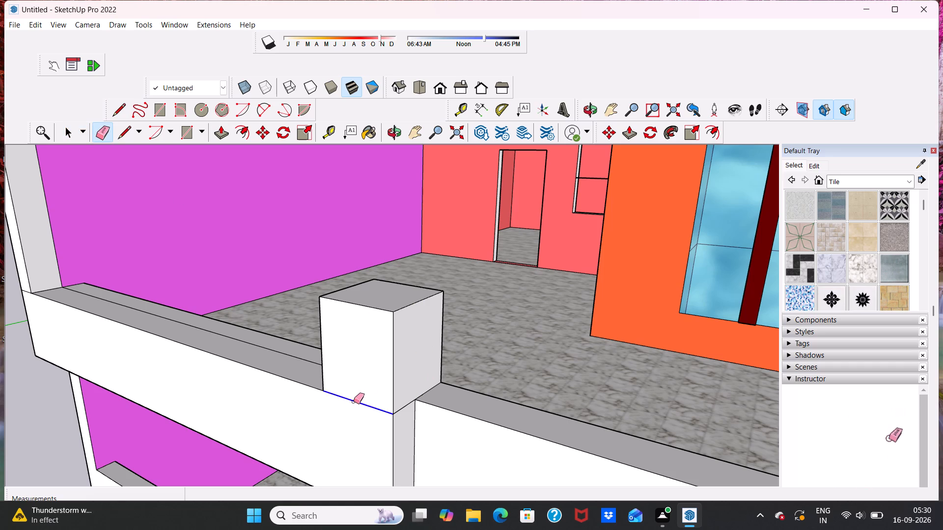
{"action": "scroll", "coordinate": [416, 415], "scroll_direction": "up", "scroll_amount": 2}
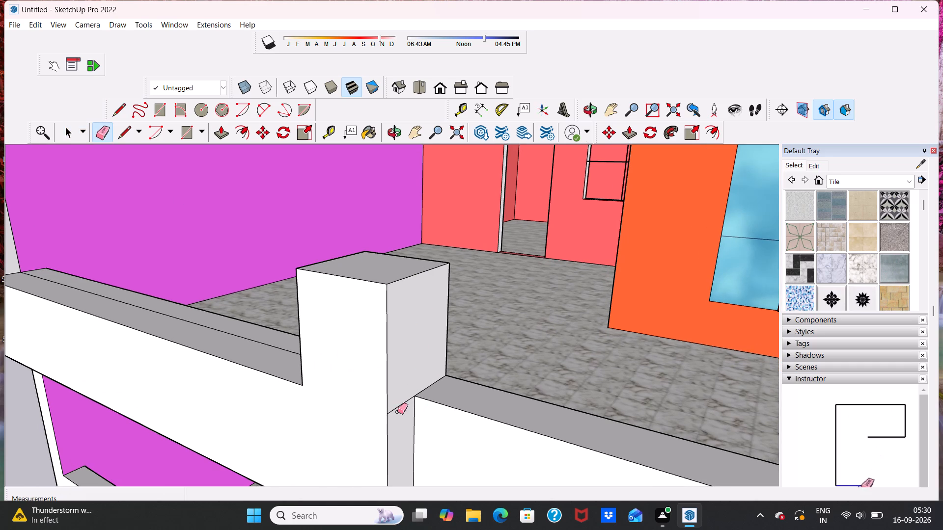
{"action": "left_click", "coordinate": [396, 409]}
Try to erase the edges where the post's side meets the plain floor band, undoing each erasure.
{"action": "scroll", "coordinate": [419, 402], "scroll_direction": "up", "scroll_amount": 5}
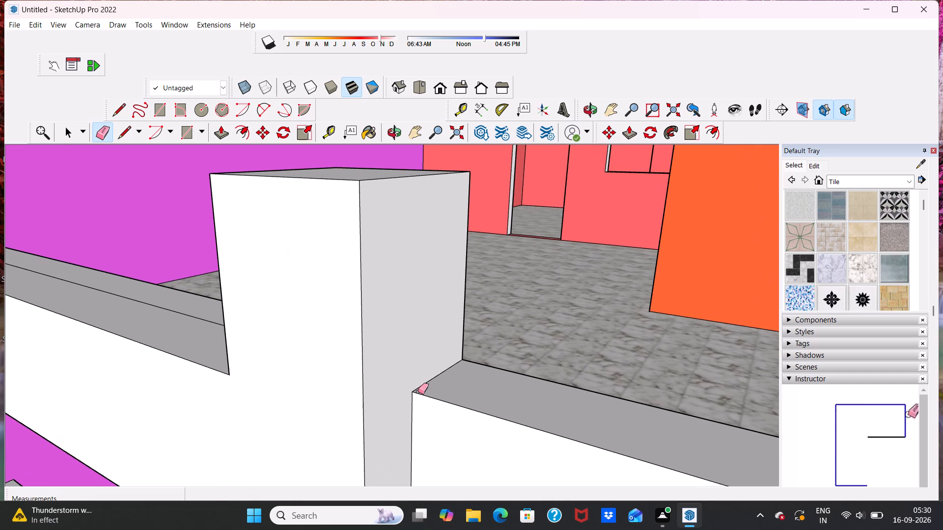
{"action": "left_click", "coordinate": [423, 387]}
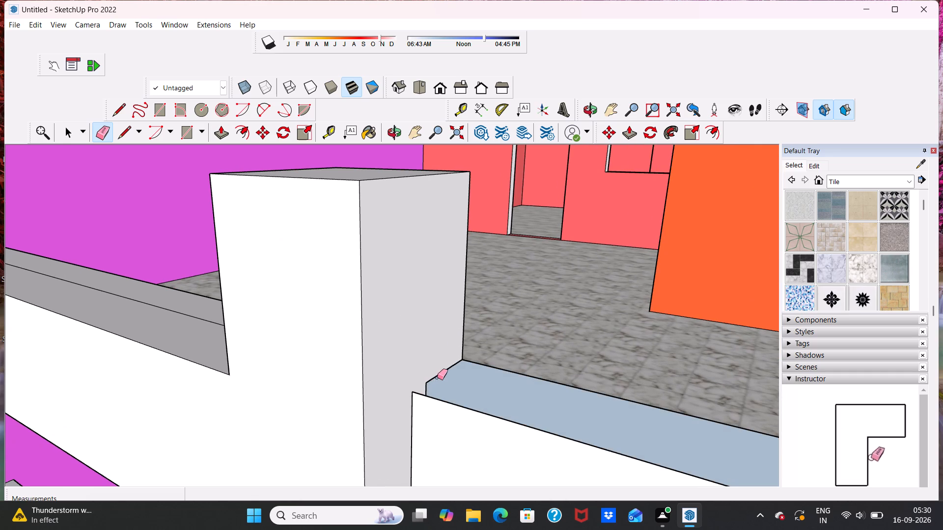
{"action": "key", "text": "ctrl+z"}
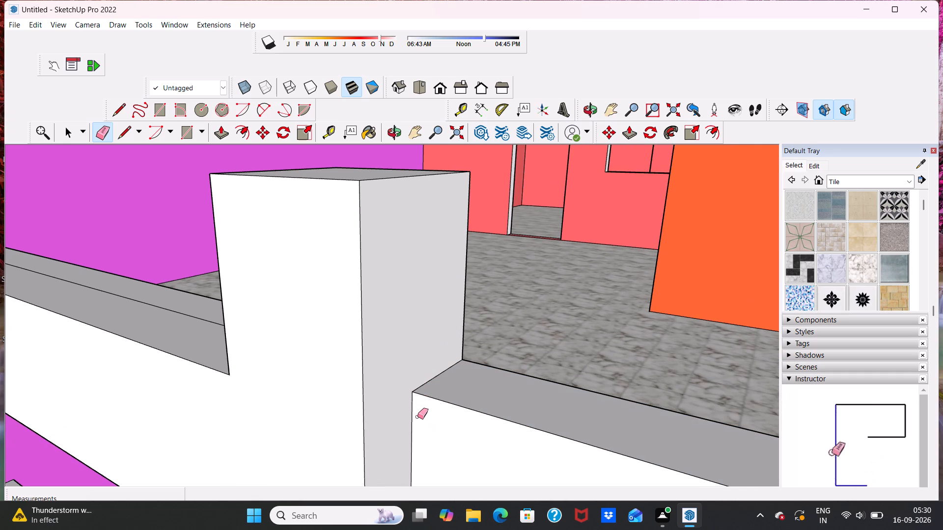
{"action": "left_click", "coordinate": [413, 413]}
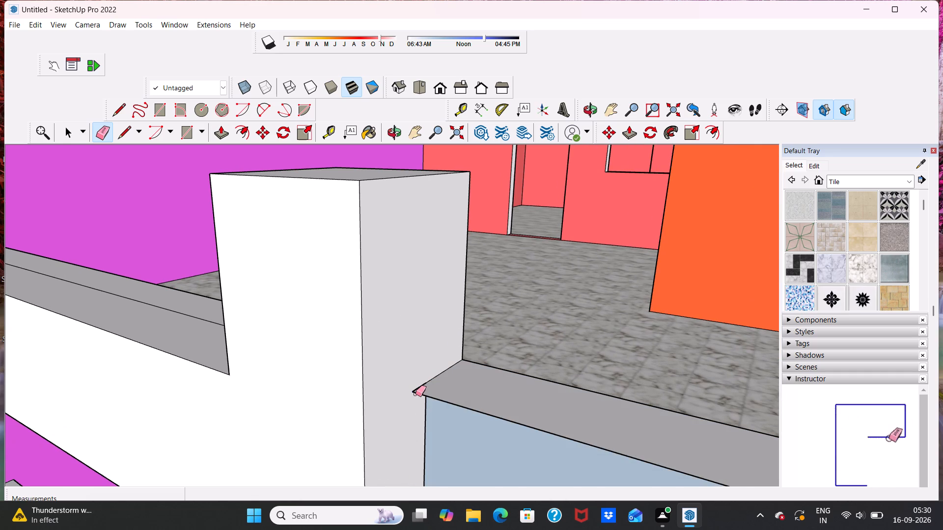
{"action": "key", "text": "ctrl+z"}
Examine the corner post on the balcony section together with the rest of the house front.
{"action": "scroll", "coordinate": [426, 379], "scroll_direction": "down", "scroll_amount": 5}
{"action": "middle_click_drag", "start_coordinate": [426, 379], "coordinate": [487, 361]}
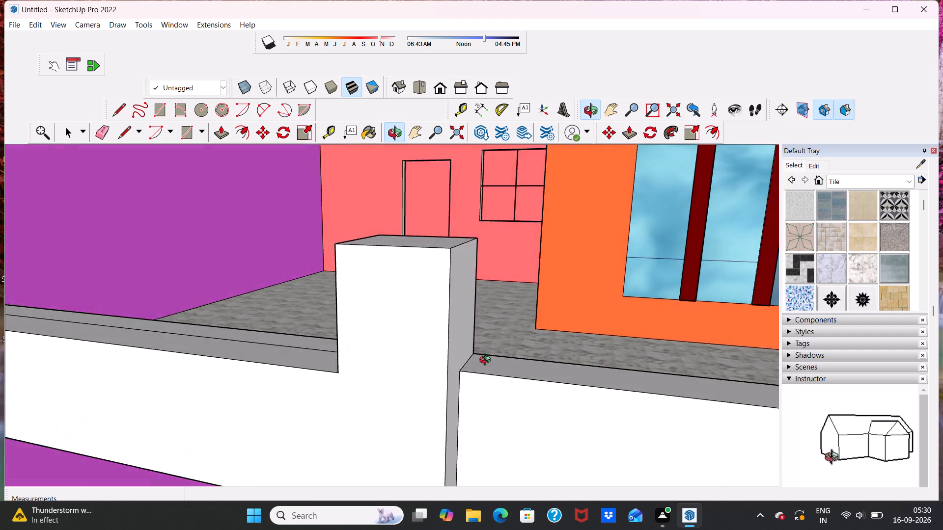
{"action": "middle_click_drag", "start_coordinate": [487, 361], "coordinate": [510, 350]}
{"action": "key", "text": "space"}
{"action": "scroll", "coordinate": [462, 265], "scroll_direction": "down", "scroll_amount": 5}
{"action": "middle_click_drag", "start_coordinate": [462, 265], "coordinate": [222, 264]}
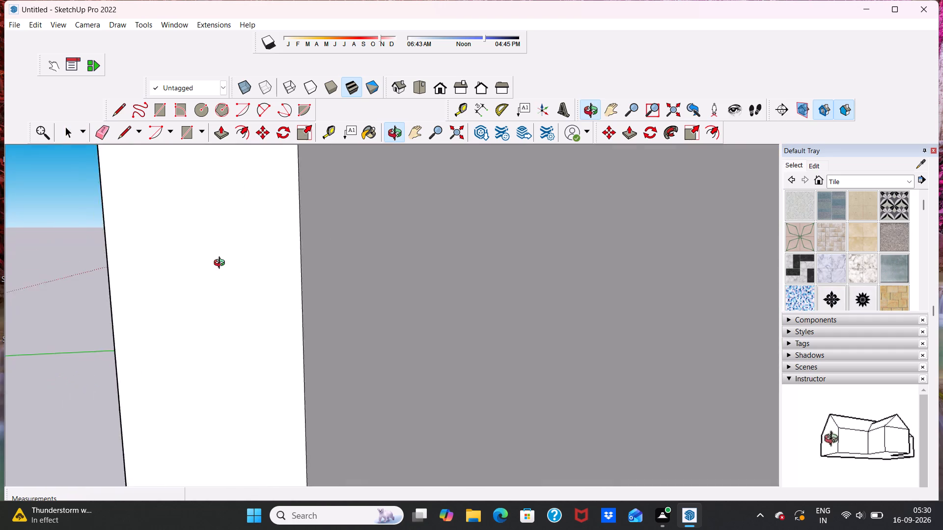
{"action": "middle_click_drag", "start_coordinate": [222, 264], "coordinate": [327, 288]}
{"action": "scroll", "coordinate": [360, 267], "scroll_direction": "up", "scroll_amount": 1}
{"action": "scroll", "coordinate": [364, 265], "scroll_direction": "down", "scroll_amount": 6}
{"action": "middle_click_drag", "start_coordinate": [401, 268], "coordinate": [569, 295]}
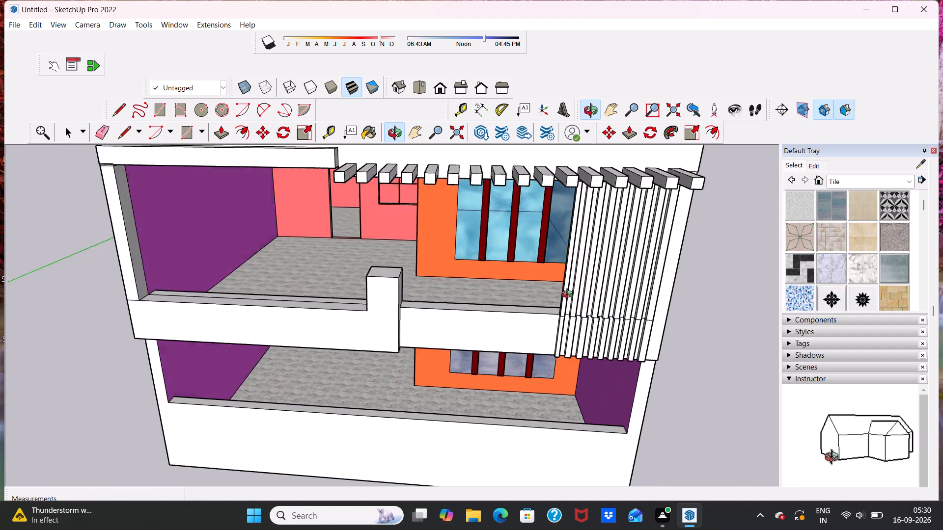
{"action": "middle_click_drag", "start_coordinate": [569, 295], "coordinate": [574, 294]}
{"action": "scroll", "coordinate": [548, 280], "scroll_direction": "up", "scroll_amount": 5}
Examine the post and the upper-floor balcony wall from the inner side, toward the raised vertical strips.
{"action": "middle_click_drag", "start_coordinate": [561, 294], "coordinate": [633, 294]}
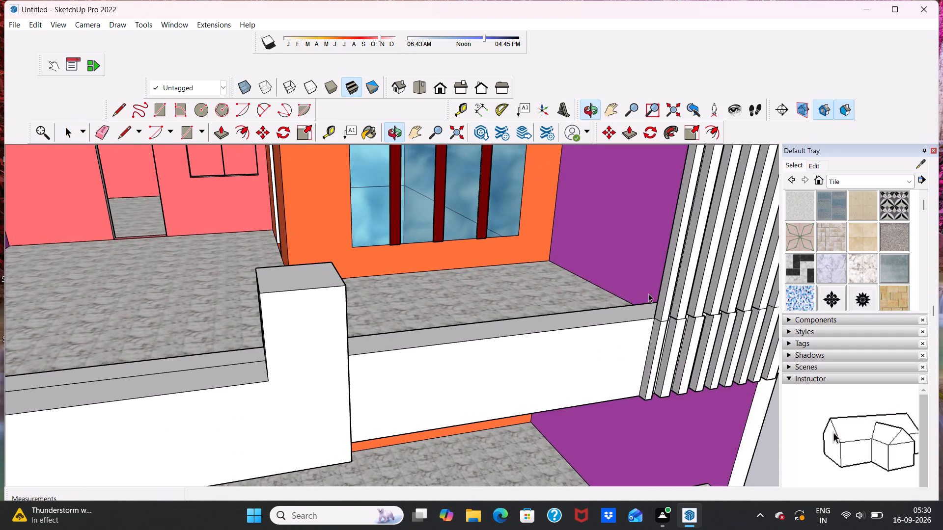
{"action": "middle_click_drag", "start_coordinate": [669, 292], "coordinate": [790, 302]}
{"action": "scroll", "coordinate": [601, 265], "scroll_direction": "up", "scroll_amount": 3}
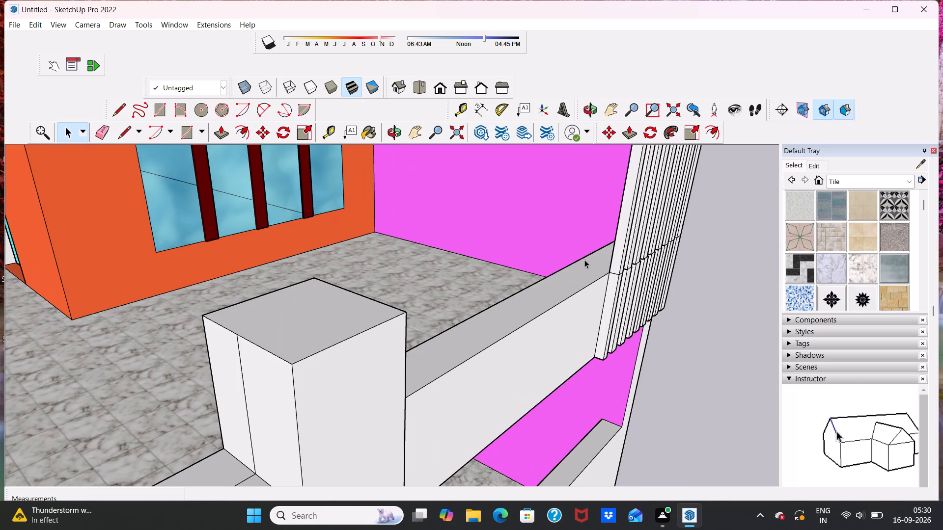
{"action": "middle_click_drag", "start_coordinate": [574, 258], "coordinate": [657, 277]}
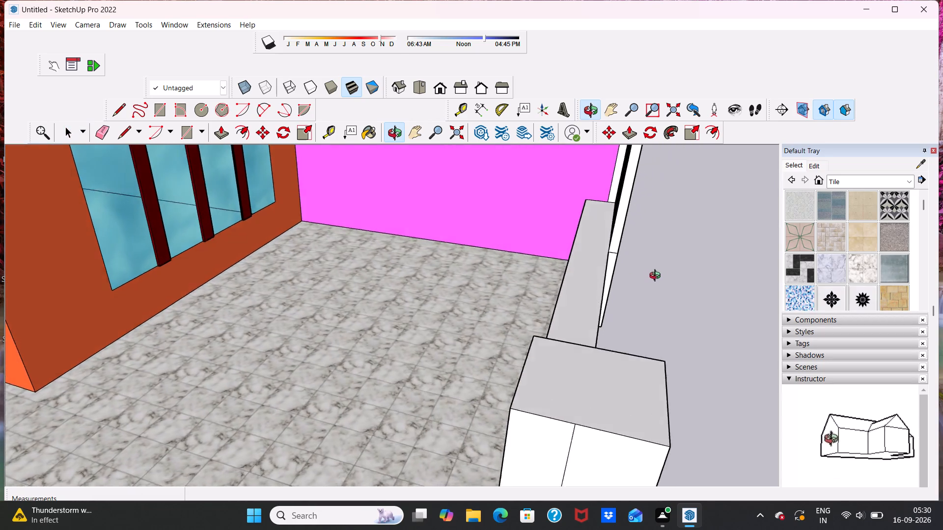
{"action": "middle_click_drag", "start_coordinate": [657, 277], "coordinate": [737, 252]}
{"action": "scroll", "coordinate": [648, 233], "scroll_direction": "up", "scroll_amount": 2}
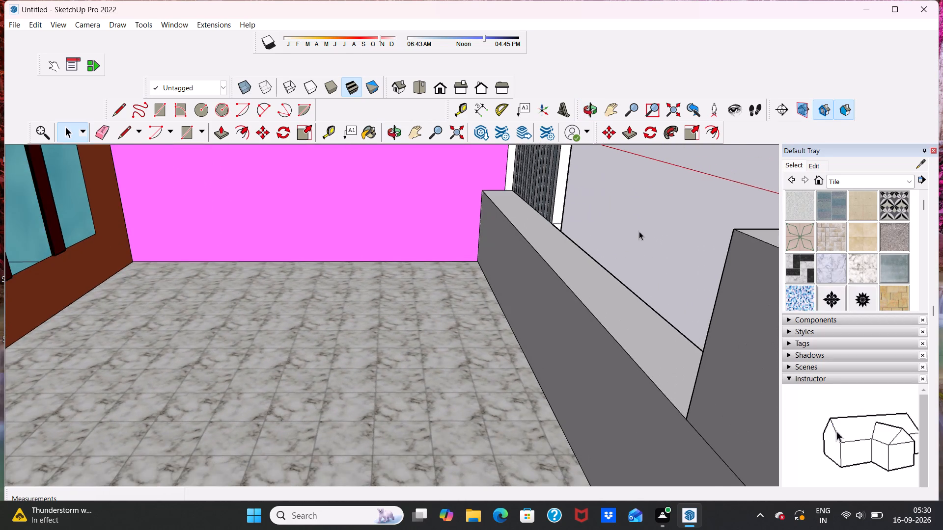
{"action": "scroll", "coordinate": [640, 233], "scroll_direction": "up", "scroll_amount": 1}
{"action": "scroll", "coordinate": [655, 246], "scroll_direction": "down", "scroll_amount": 4}
{"action": "scroll", "coordinate": [580, 211], "scroll_direction": "up", "scroll_amount": 1}
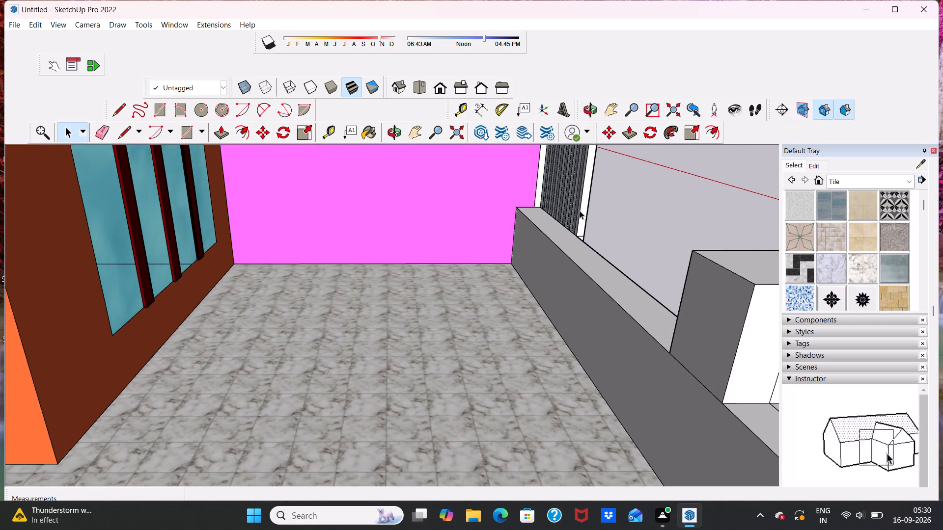
Draw a circle of about 3 5/8" radius on the pink side wall, just above the inner end of the balcony parapet near the vertical strips.
{"action": "scroll", "coordinate": [580, 211], "scroll_direction": "up", "scroll_amount": 1}
{"action": "middle_click_drag", "start_coordinate": [583, 211], "coordinate": [430, 220]}
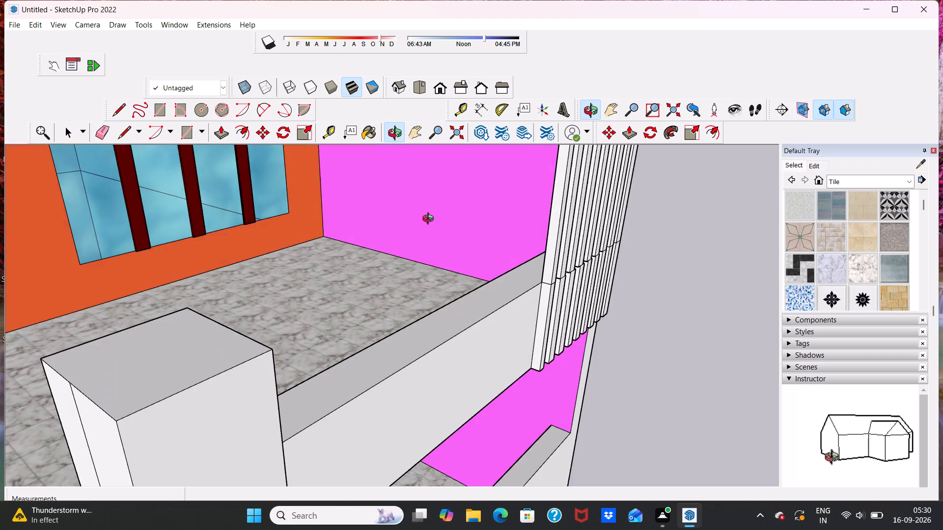
{"action": "middle_click_drag", "start_coordinate": [430, 220], "coordinate": [328, 227]}
{"action": "middle_click_drag", "start_coordinate": [462, 269], "coordinate": [356, 271]}
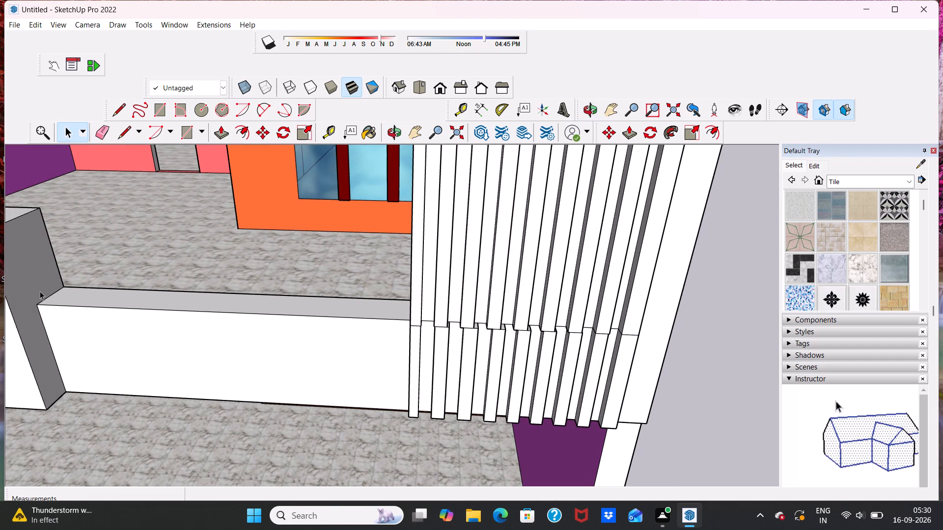
{"action": "middle_click_drag", "start_coordinate": [40, 291], "coordinate": [417, 284]}
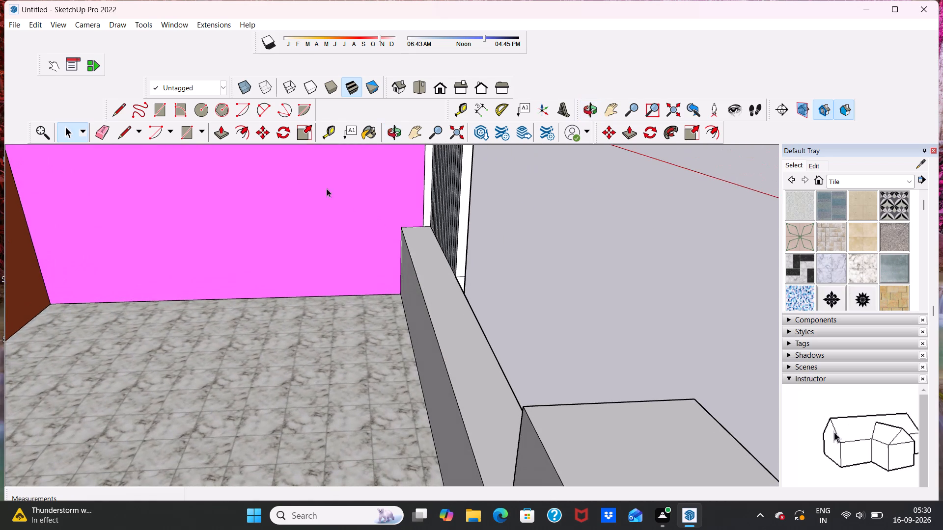
{"action": "left_click", "coordinate": [199, 111]}
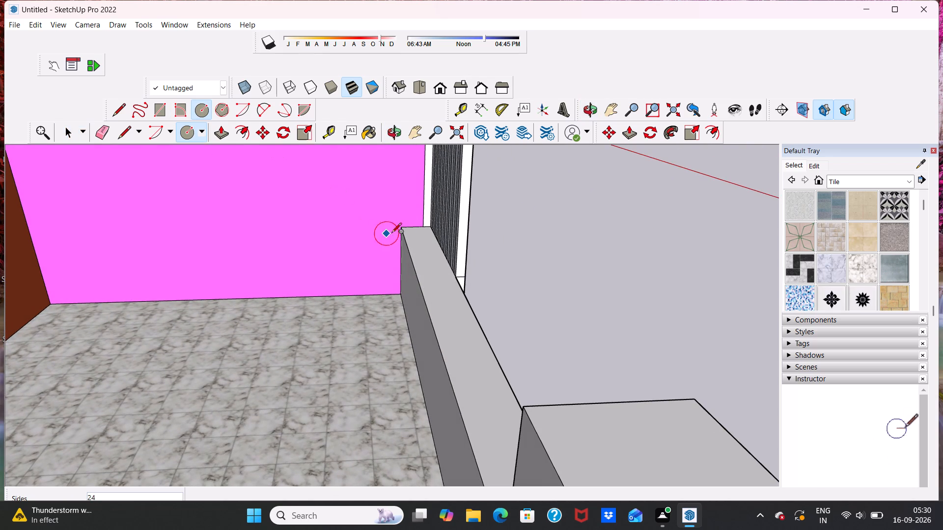
{"action": "scroll", "coordinate": [415, 180], "scroll_direction": "up", "scroll_amount": 9}
{"action": "scroll", "coordinate": [458, 212], "scroll_direction": "up", "scroll_amount": 3}
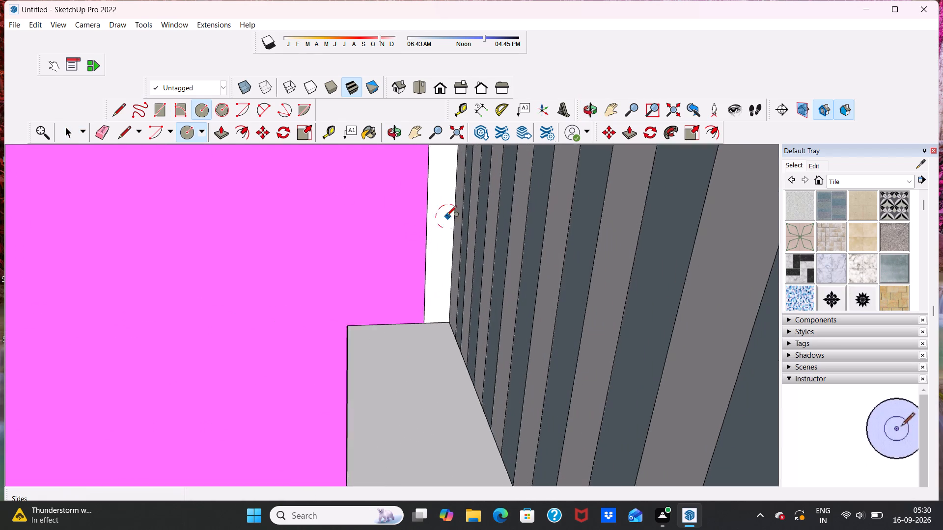
{"action": "scroll", "coordinate": [446, 216], "scroll_direction": "up", "scroll_amount": 2}
{"action": "scroll", "coordinate": [373, 237], "scroll_direction": "up", "scroll_amount": 4}
{"action": "scroll", "coordinate": [386, 211], "scroll_direction": "down", "scroll_amount": 4}
{"action": "scroll", "coordinate": [446, 243], "scroll_direction": "up", "scroll_amount": 1}
{"action": "scroll", "coordinate": [444, 243], "scroll_direction": "down", "scroll_amount": 4}
{"action": "scroll", "coordinate": [445, 232], "scroll_direction": "up", "scroll_amount": 1}
{"action": "scroll", "coordinate": [413, 247], "scroll_direction": "down", "scroll_amount": 2}
{"action": "scroll", "coordinate": [391, 226], "scroll_direction": "up", "scroll_amount": 5}
{"action": "middle_click_drag", "start_coordinate": [386, 244], "coordinate": [421, 292]}
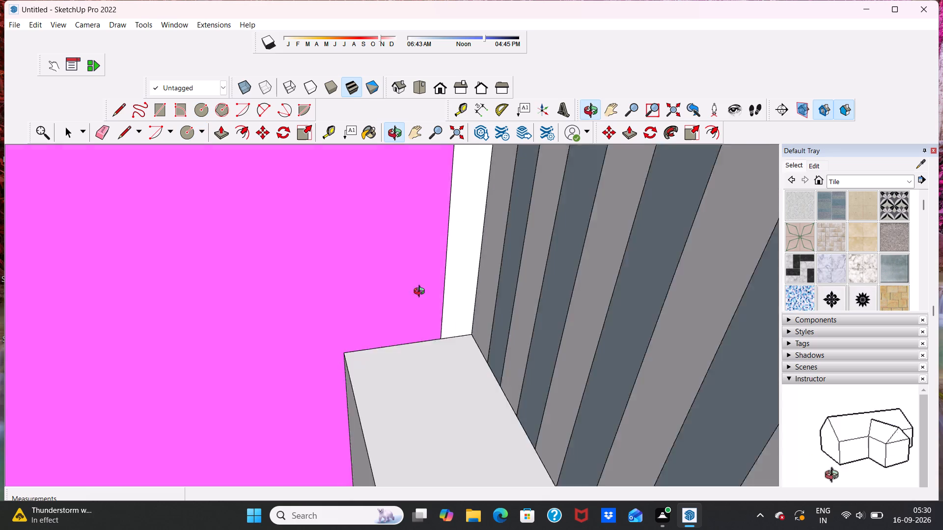
{"action": "middle_click_drag", "start_coordinate": [421, 292], "coordinate": [451, 318]}
{"action": "scroll", "coordinate": [369, 195], "scroll_direction": "down", "scroll_amount": 5}
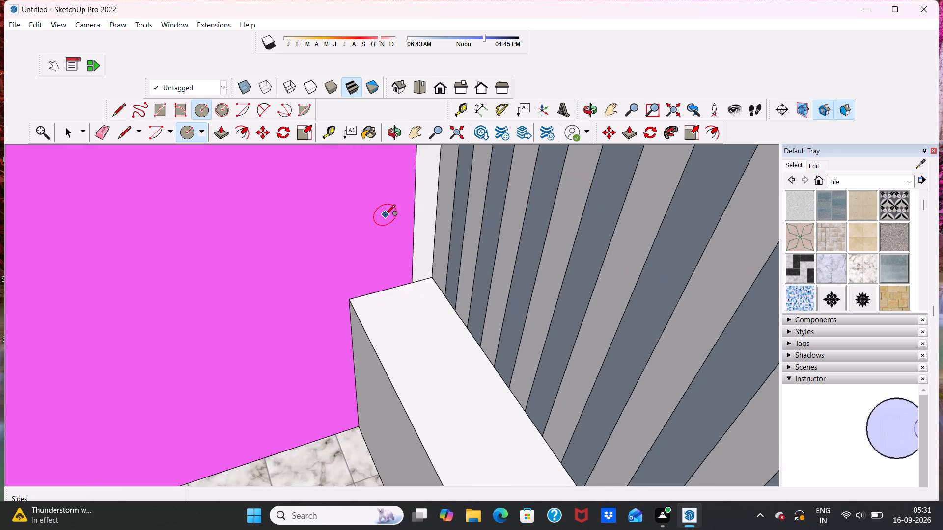
{"action": "scroll", "coordinate": [381, 217], "scroll_direction": "down", "scroll_amount": 5}
{"action": "left_click", "coordinate": [372, 202]}
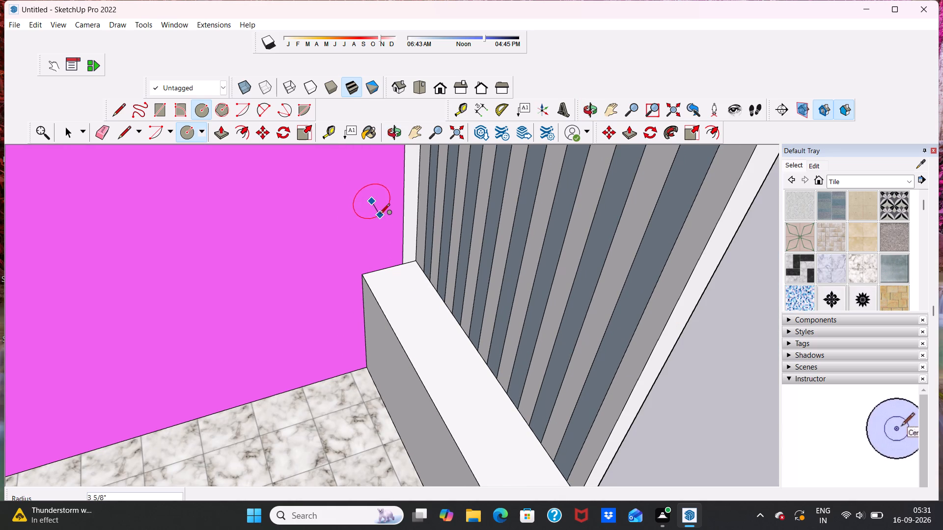
{"action": "left_click", "coordinate": [379, 212]}
{"action": "scroll", "coordinate": [364, 204], "scroll_direction": "up", "scroll_amount": 1}
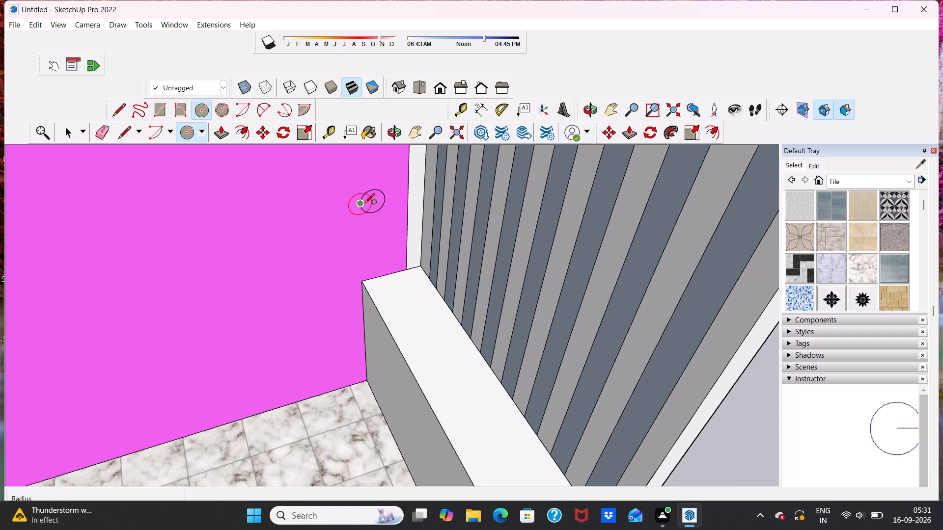